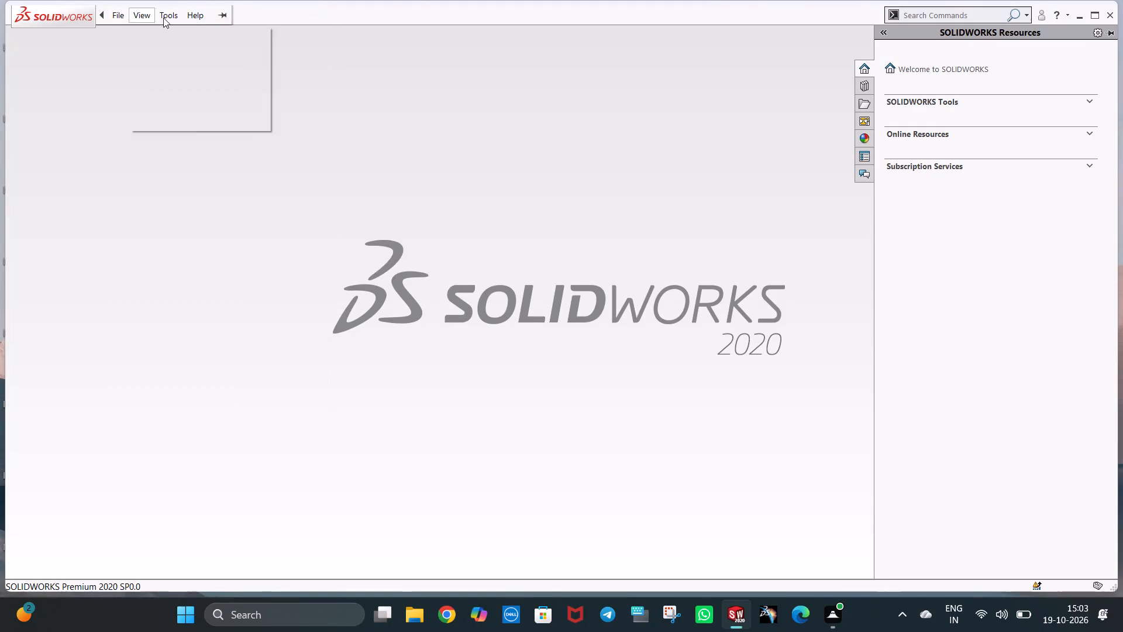
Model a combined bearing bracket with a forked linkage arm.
Create a new part document.
click(395, 51)
click(145, 15)
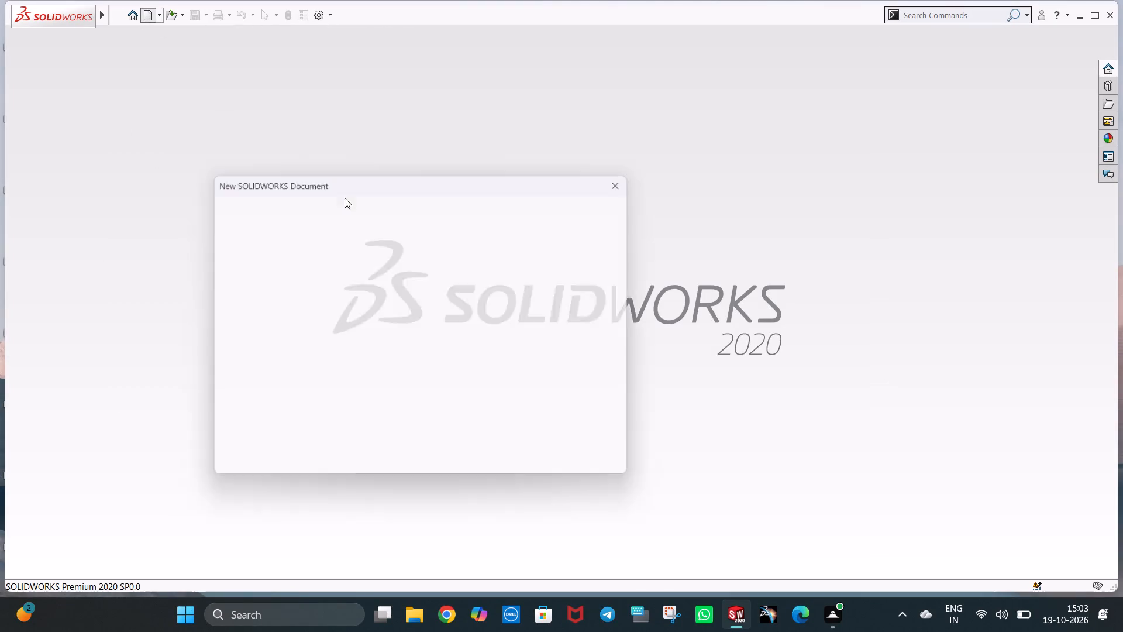
click(488, 451)
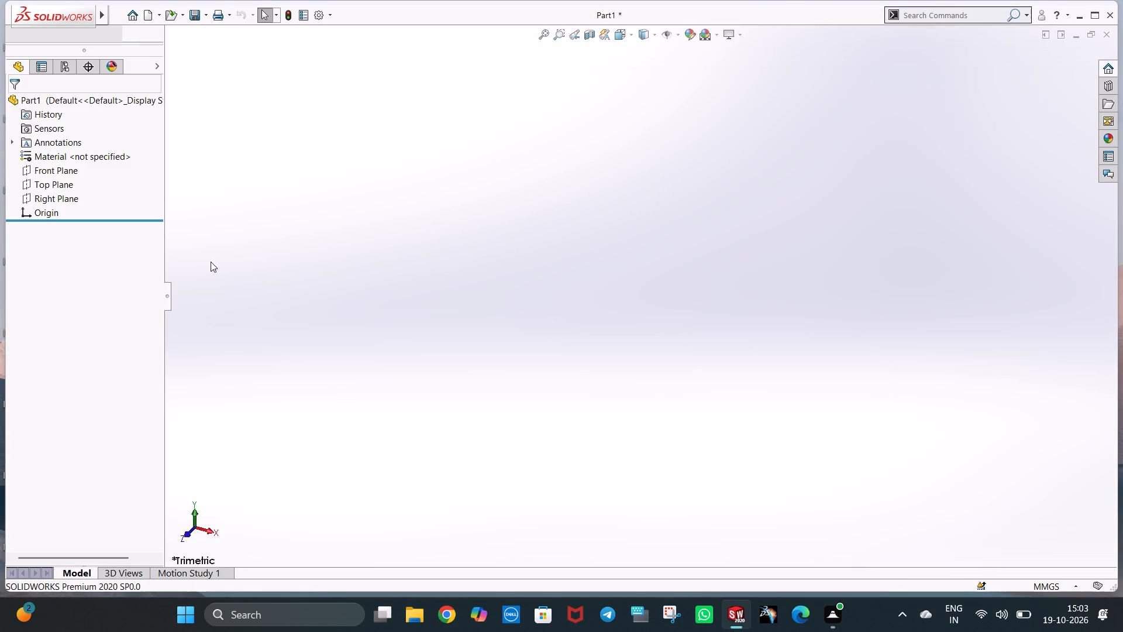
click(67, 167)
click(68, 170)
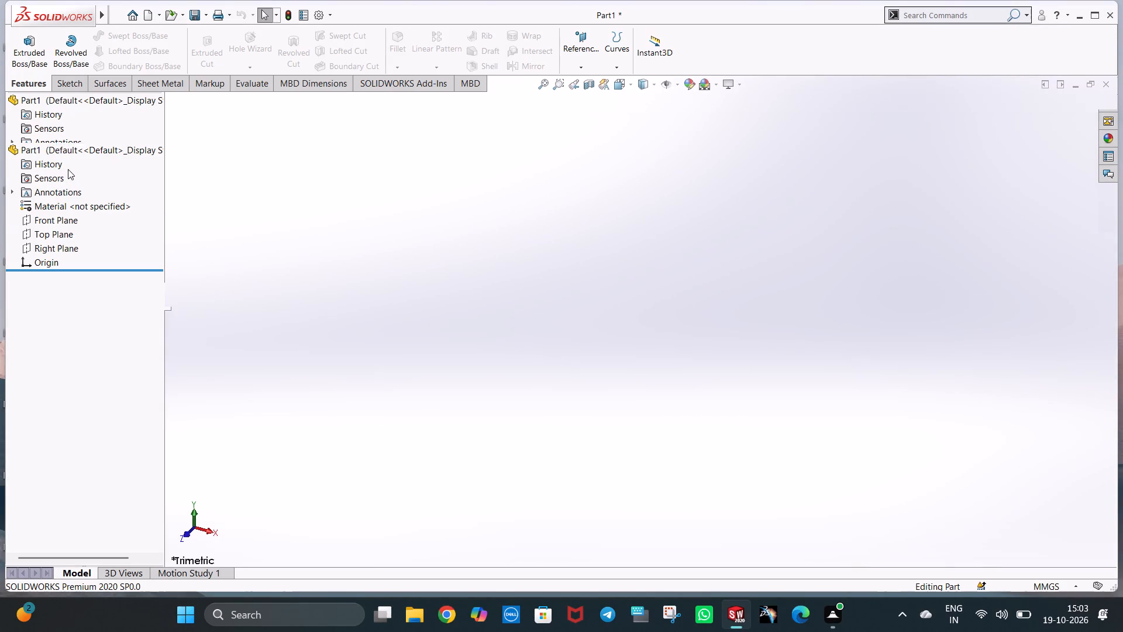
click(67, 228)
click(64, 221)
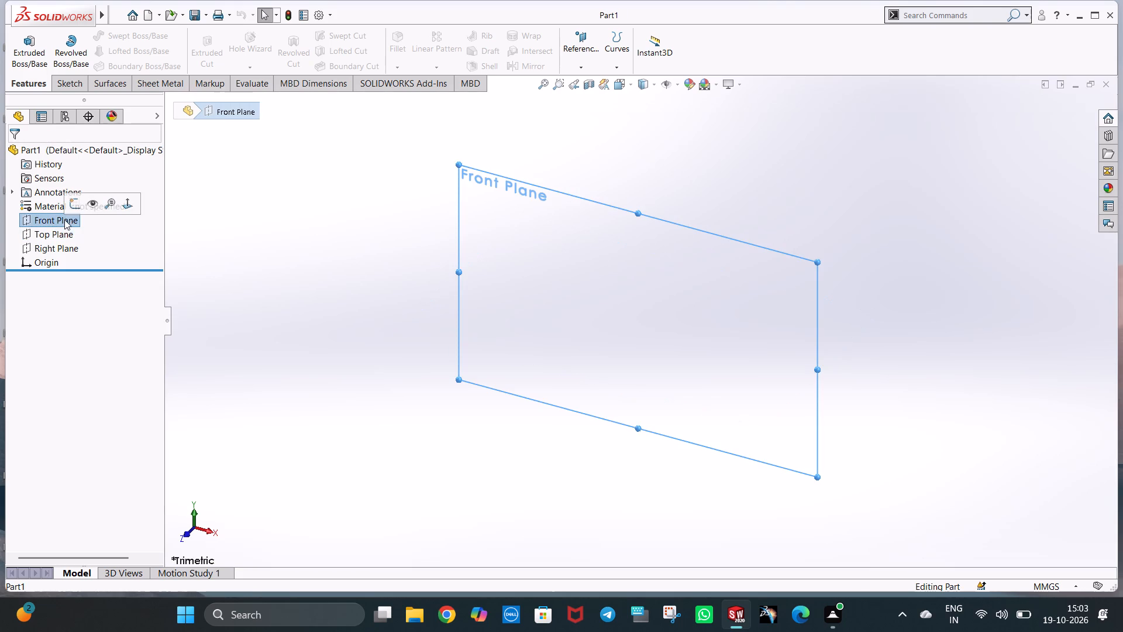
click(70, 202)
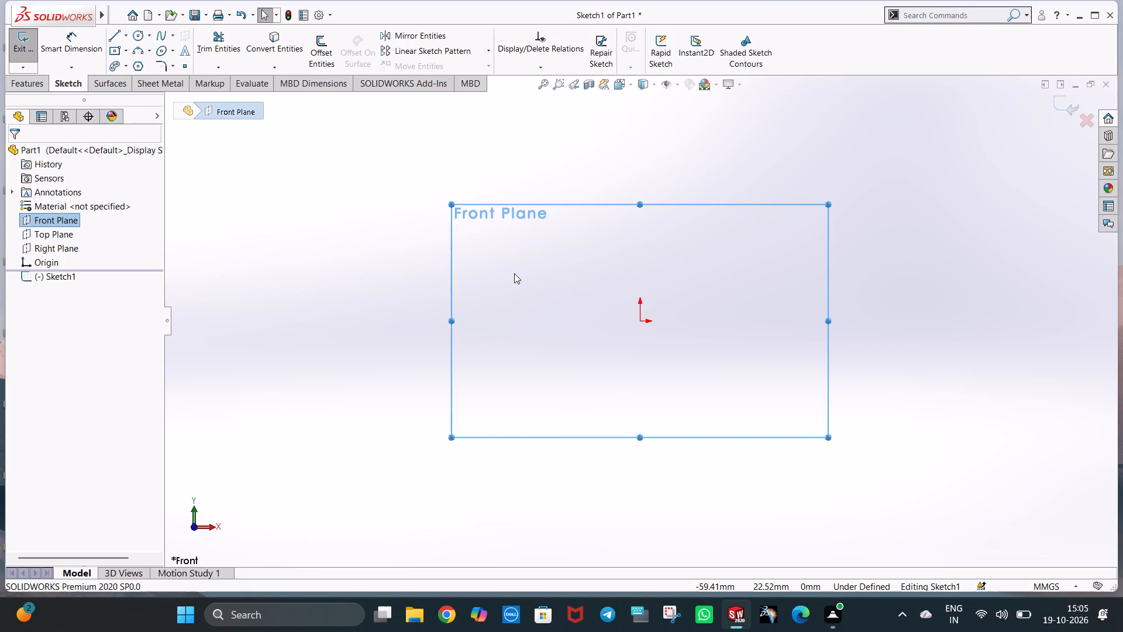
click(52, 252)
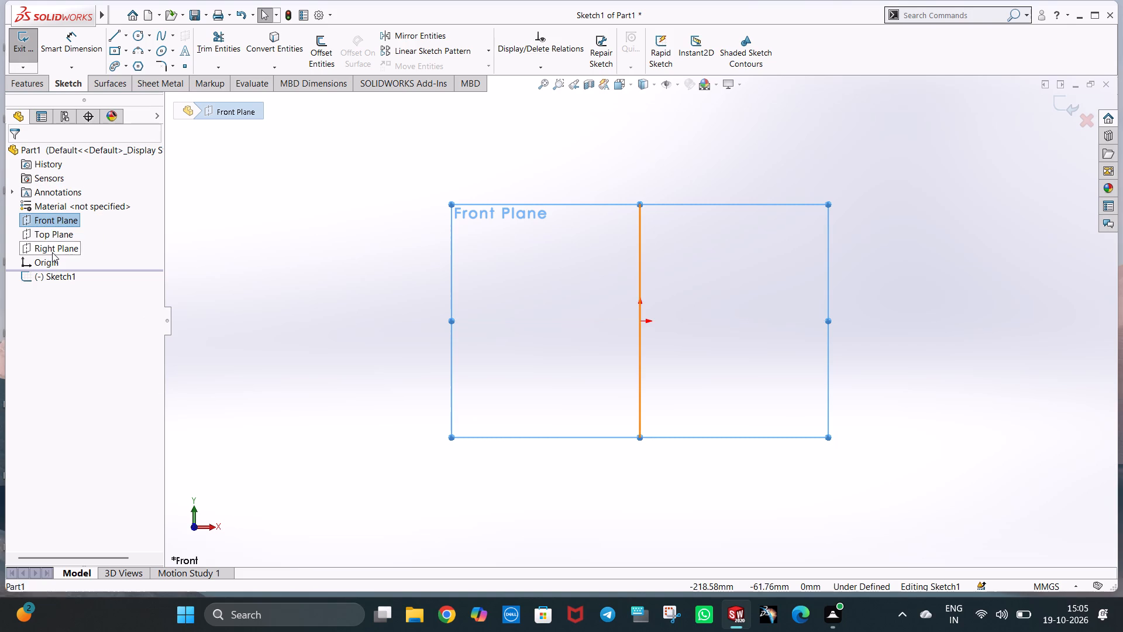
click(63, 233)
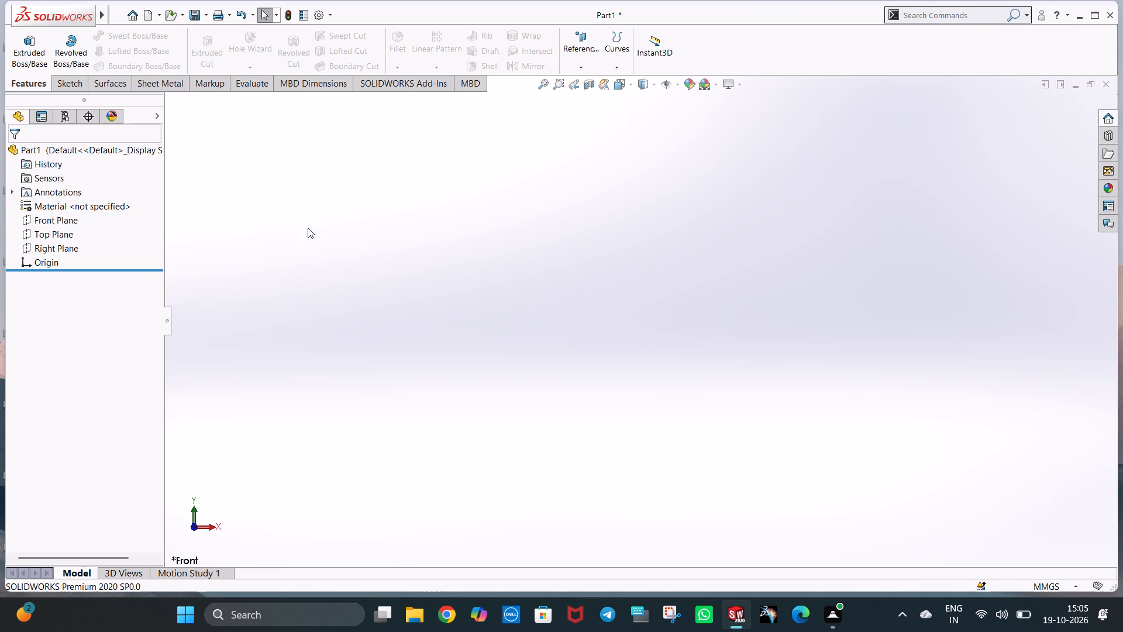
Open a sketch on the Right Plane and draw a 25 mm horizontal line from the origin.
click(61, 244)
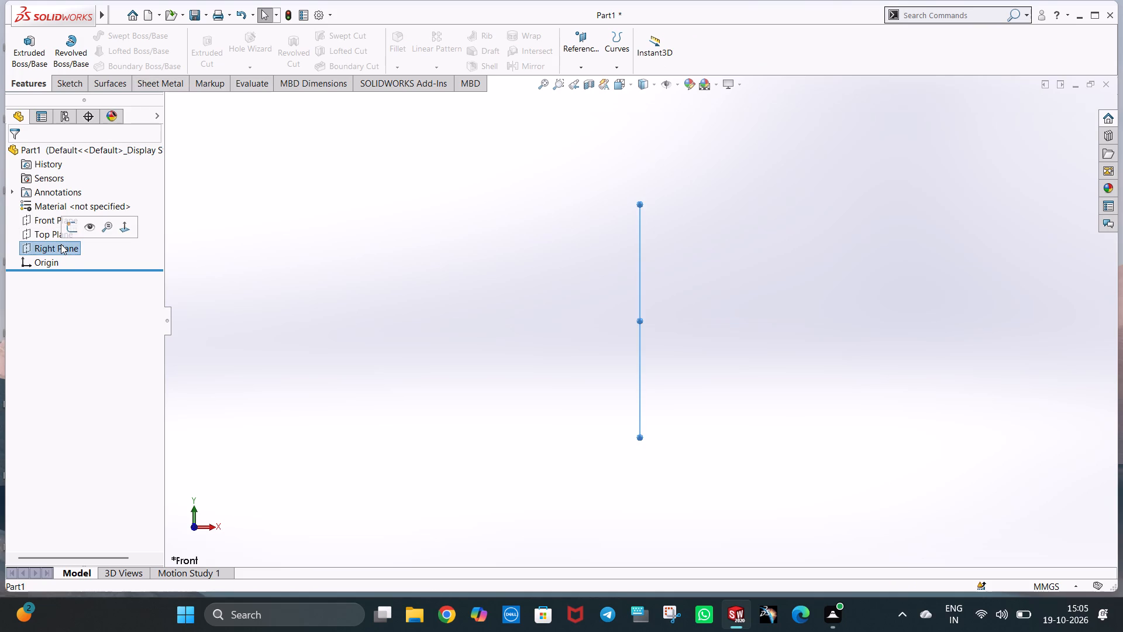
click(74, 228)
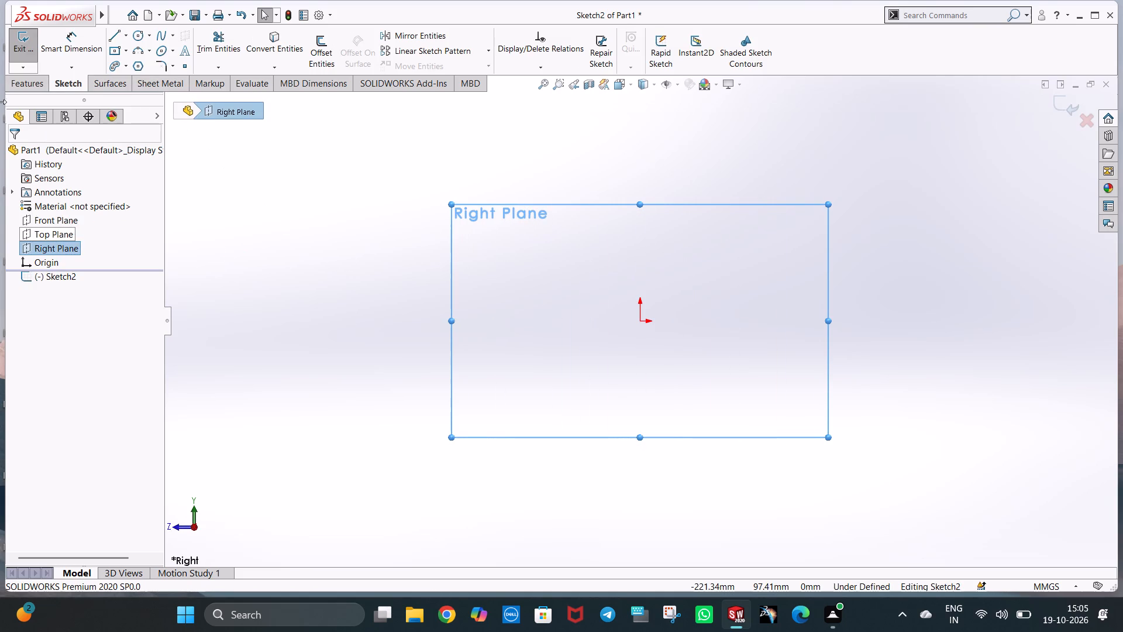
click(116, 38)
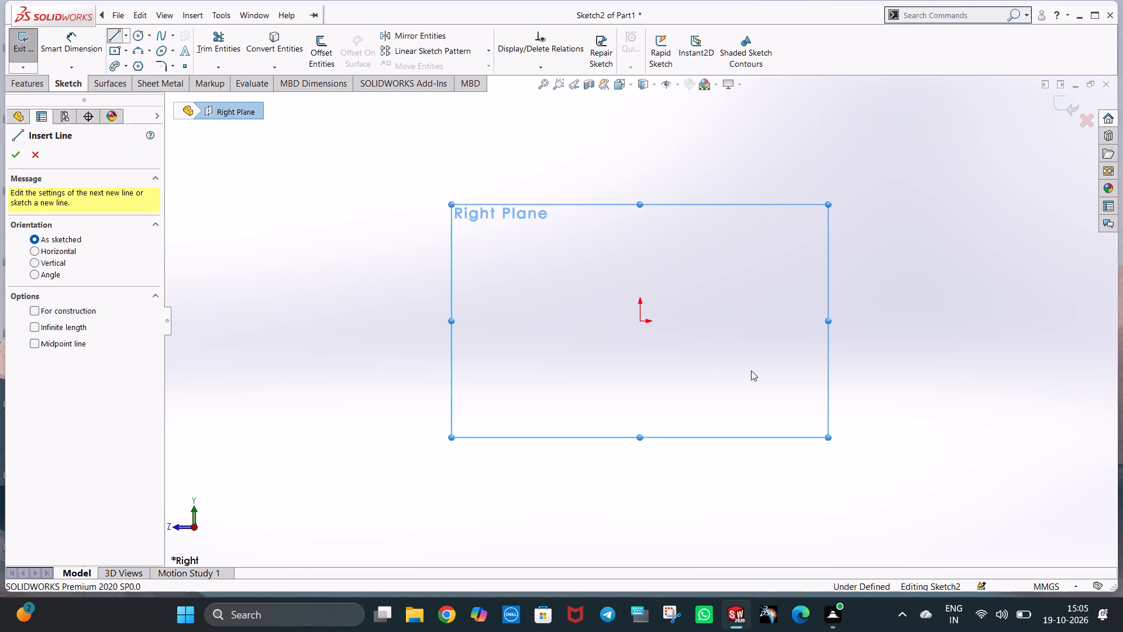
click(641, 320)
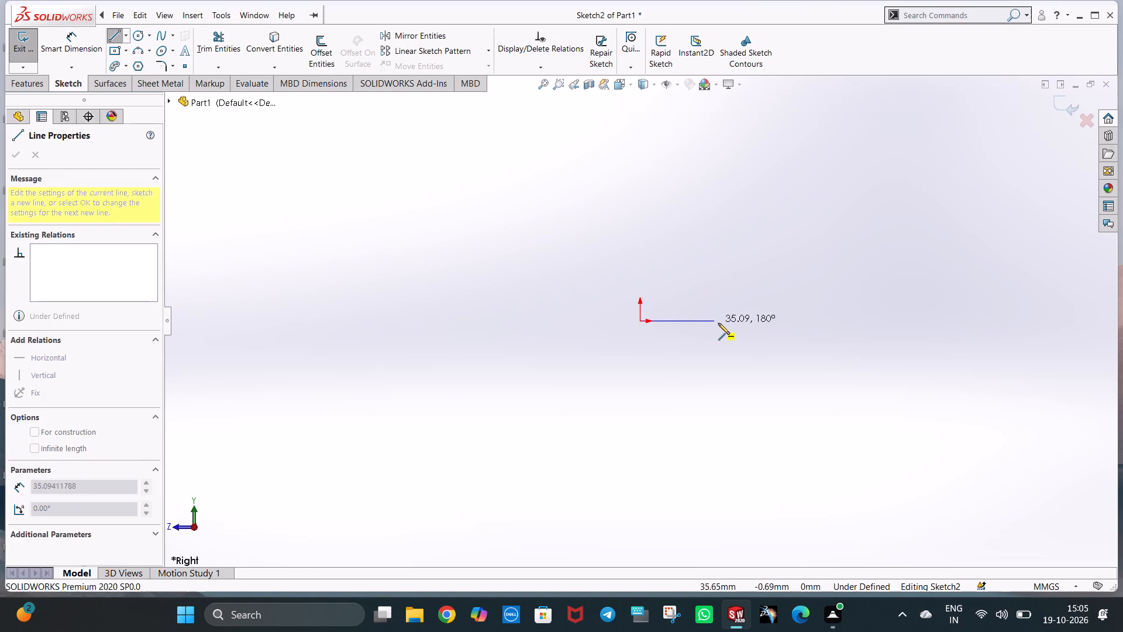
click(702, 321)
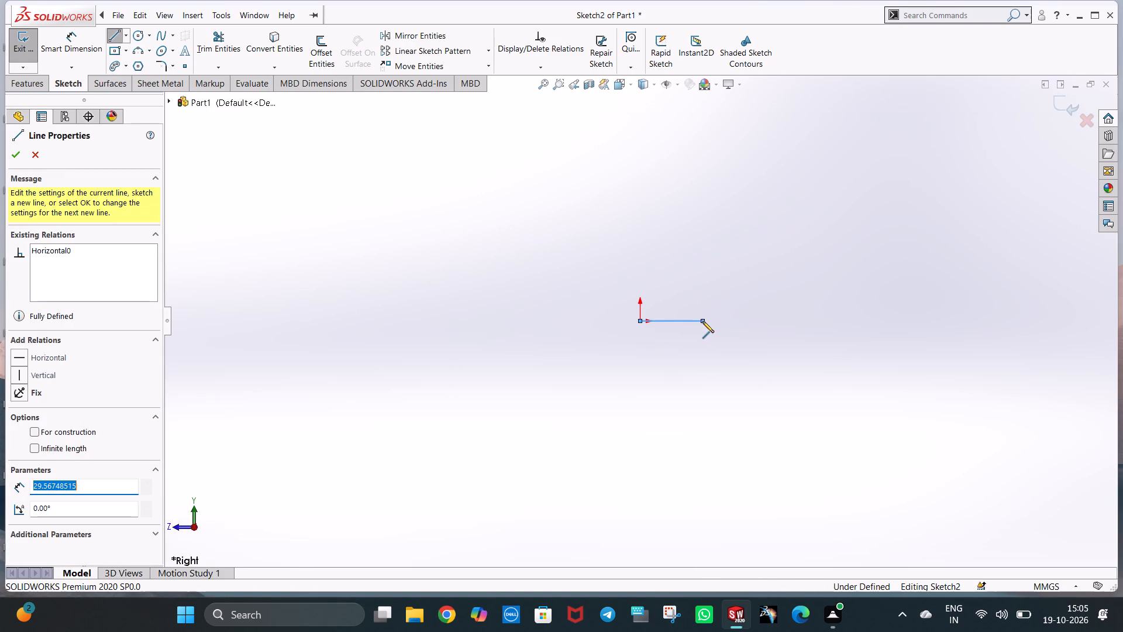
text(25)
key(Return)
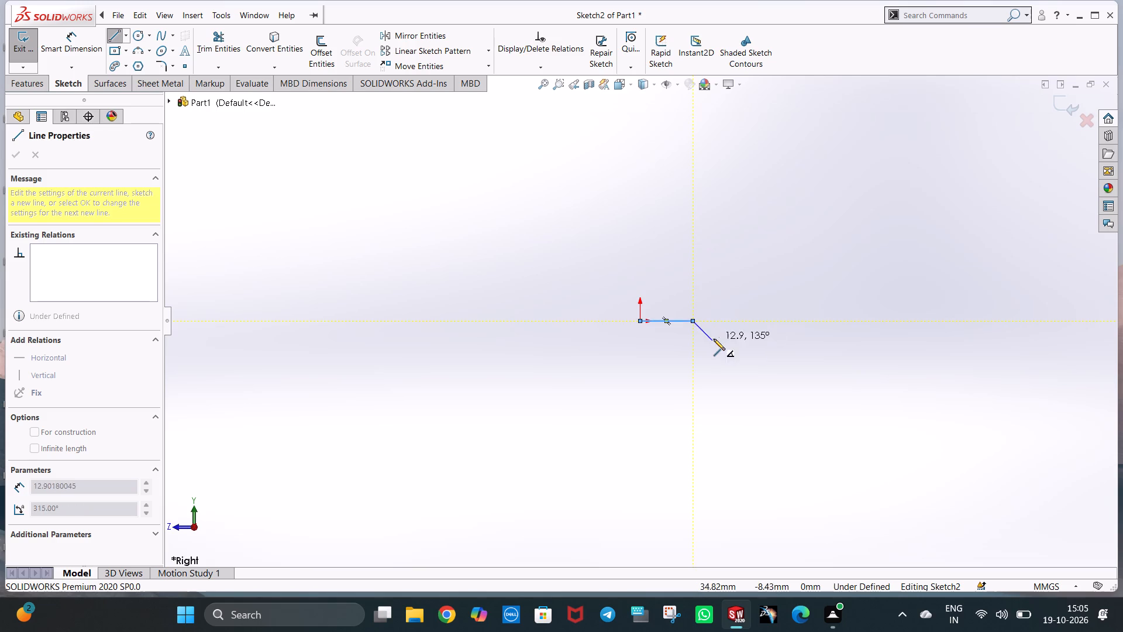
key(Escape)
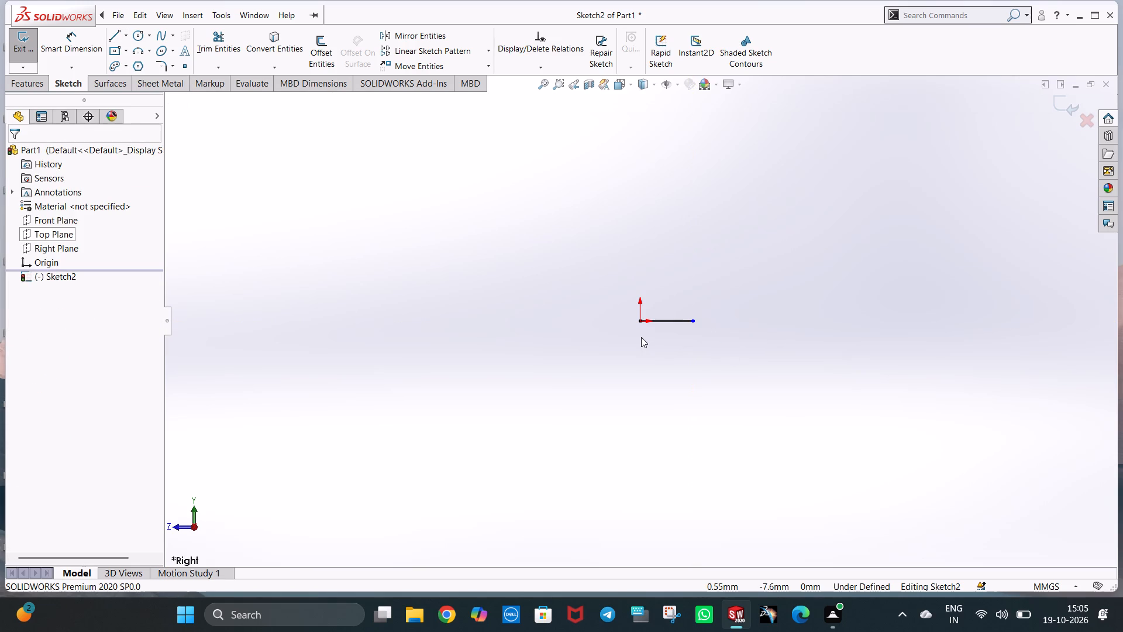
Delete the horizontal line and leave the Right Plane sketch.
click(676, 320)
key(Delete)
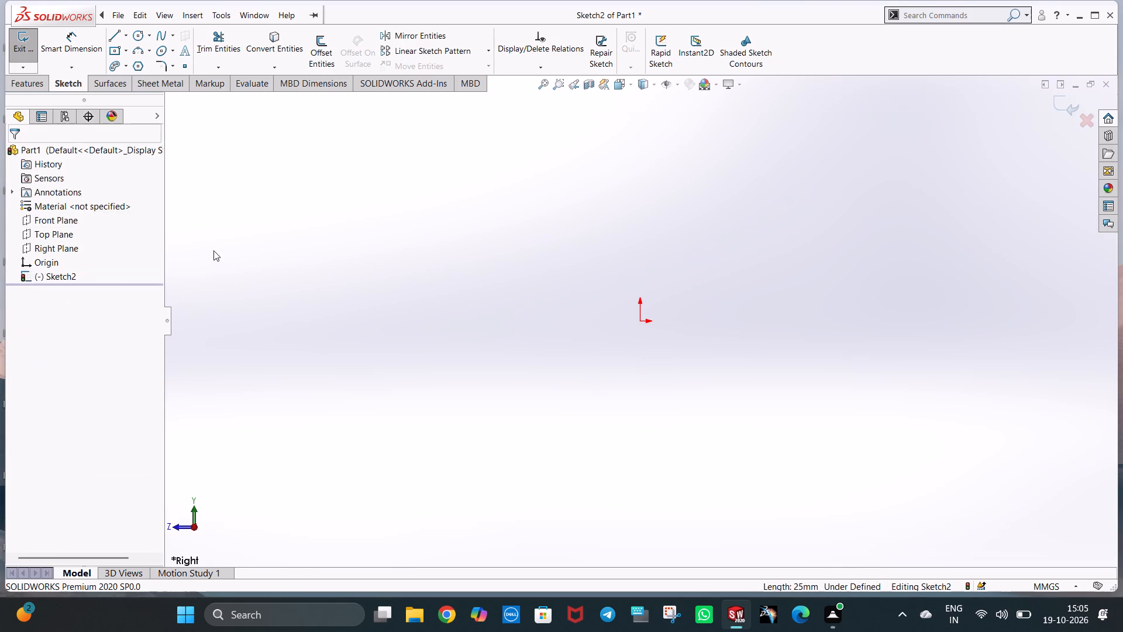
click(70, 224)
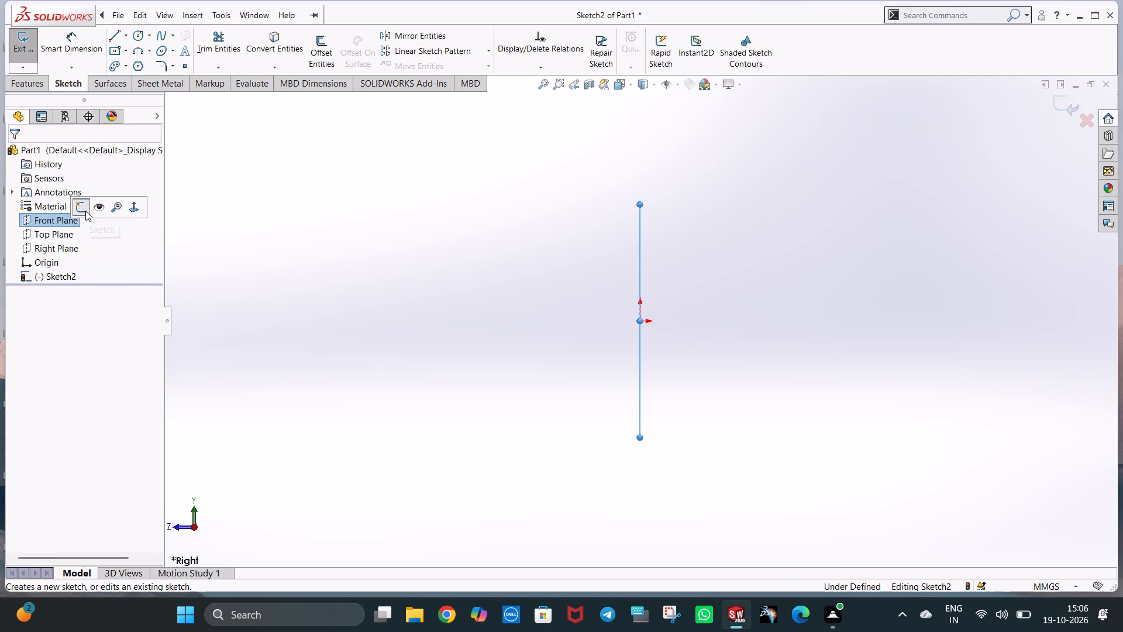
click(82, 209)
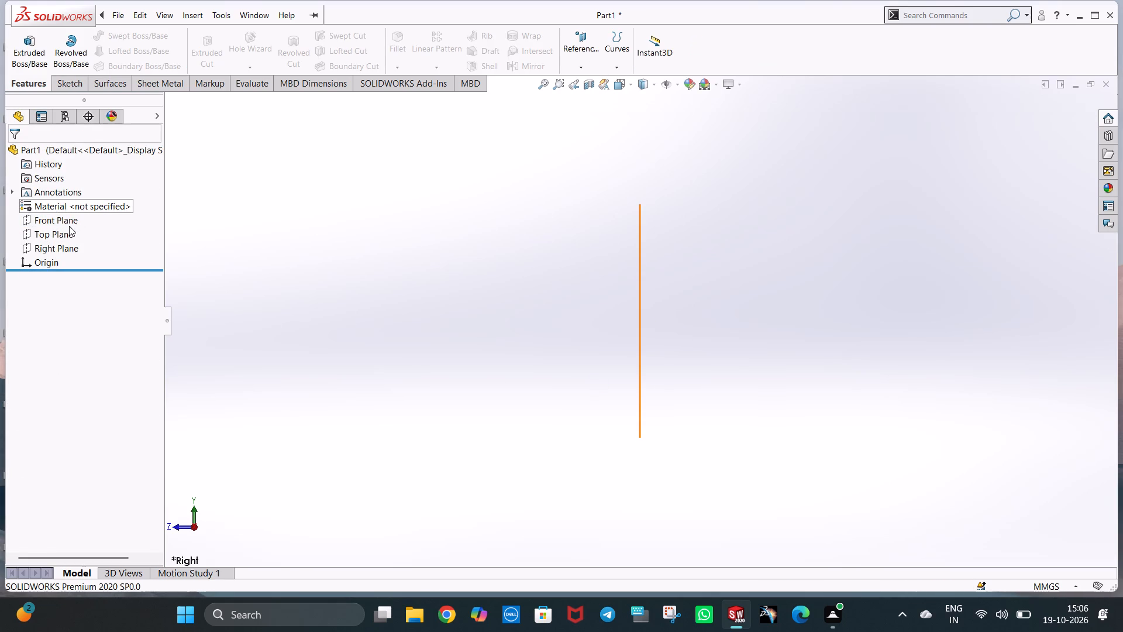
Open a sketch on the Front Plane and draw a horizontal line from the origin along +X, 17 mm long.
click(70, 224)
click(77, 205)
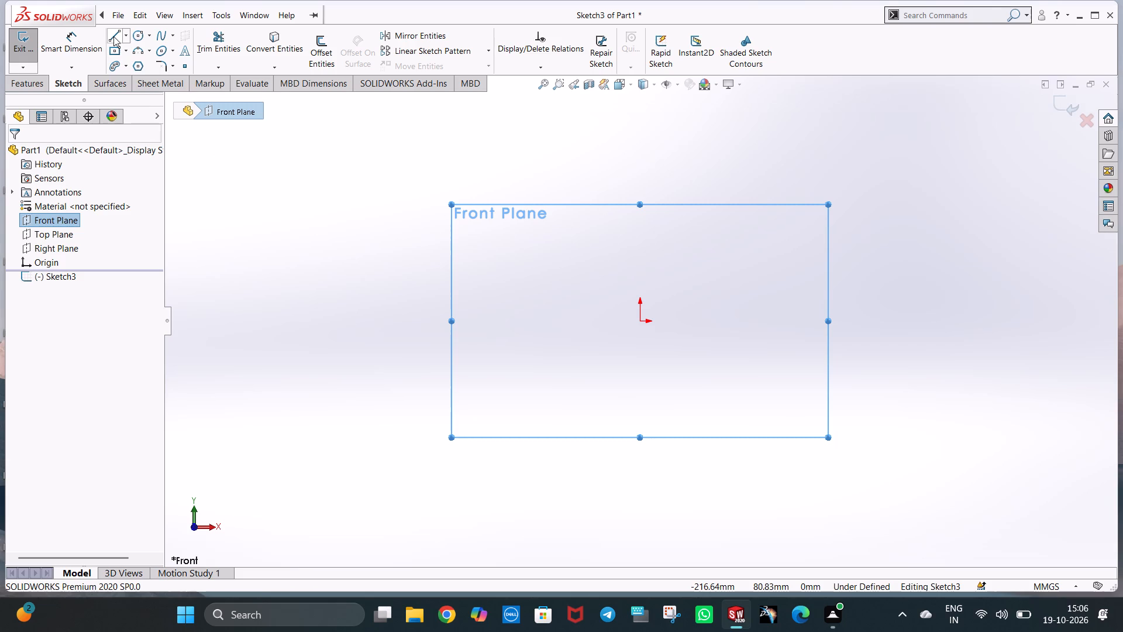
click(113, 38)
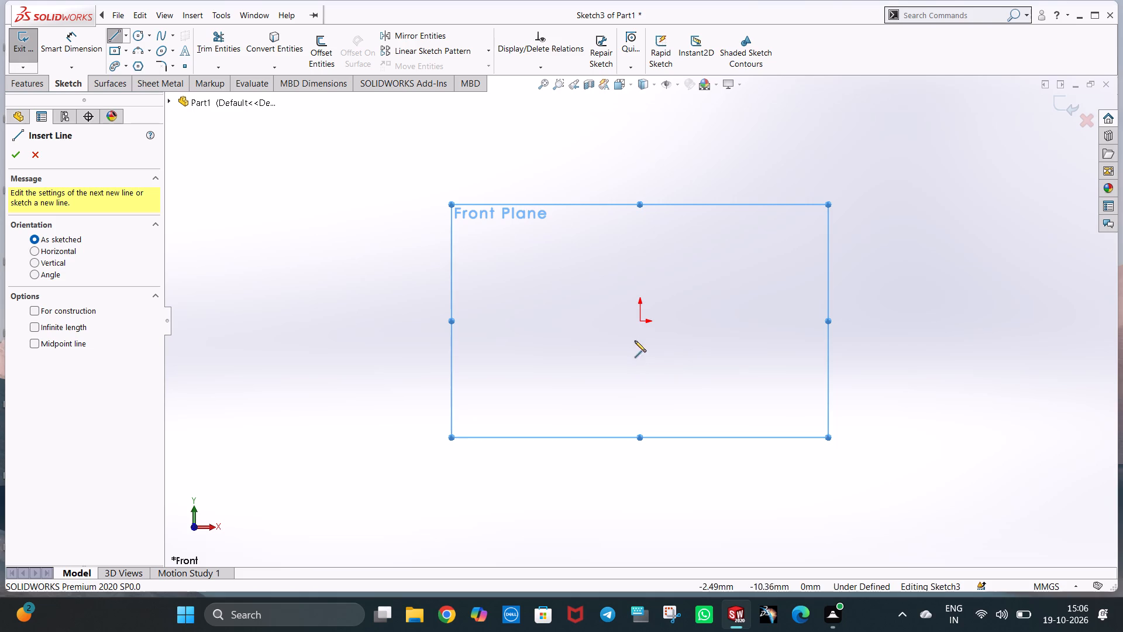
click(640, 321)
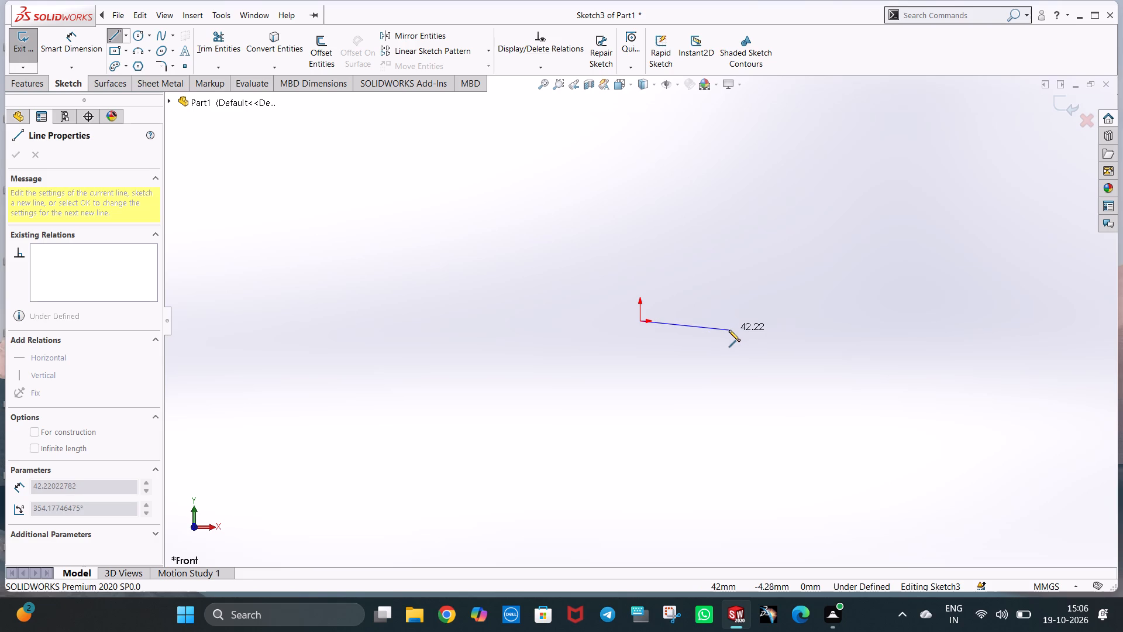
click(700, 320)
text(17)
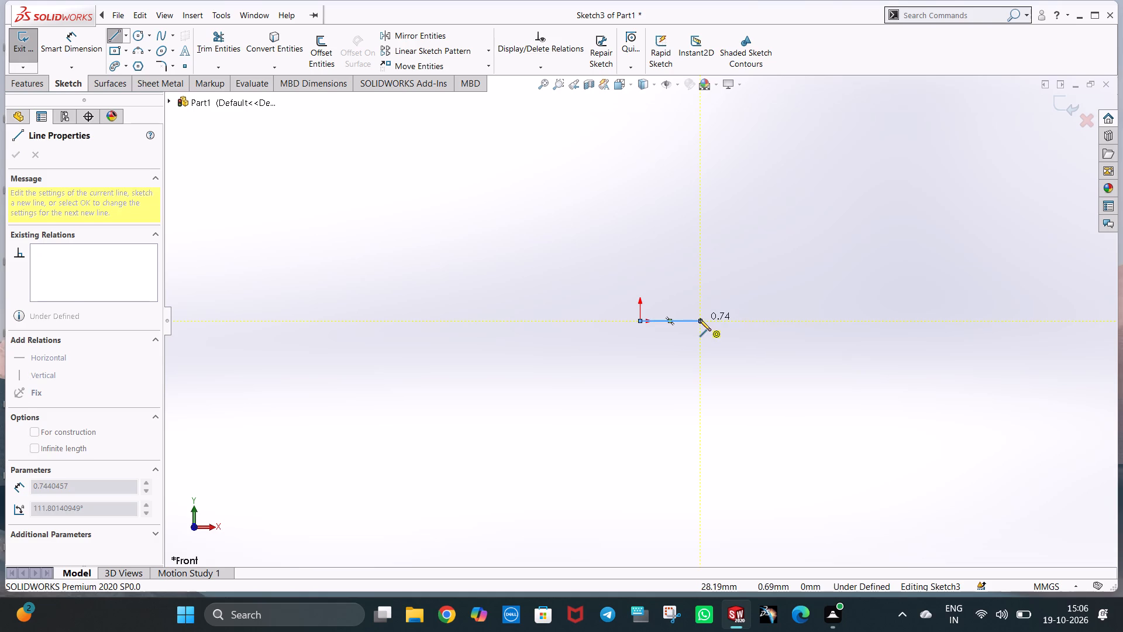
key(Return)
key(Escape)
click(675, 319)
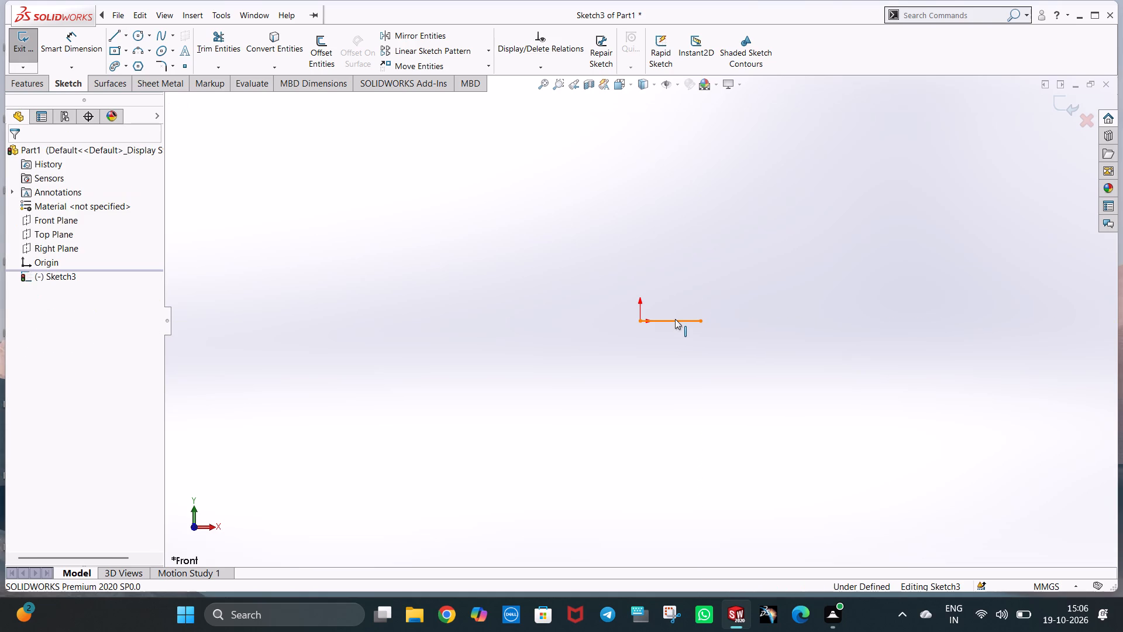
text(17)
key(Return)
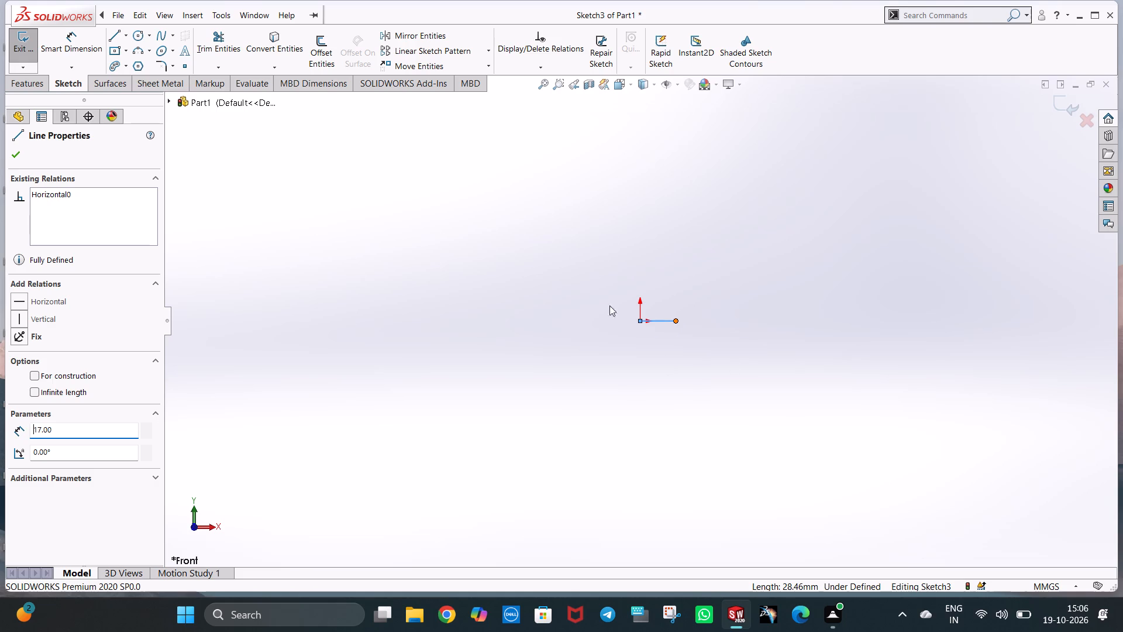
Draw a vertical line downward from the free end of the 17 mm line and set its length to 50 mm.
click(108, 35)
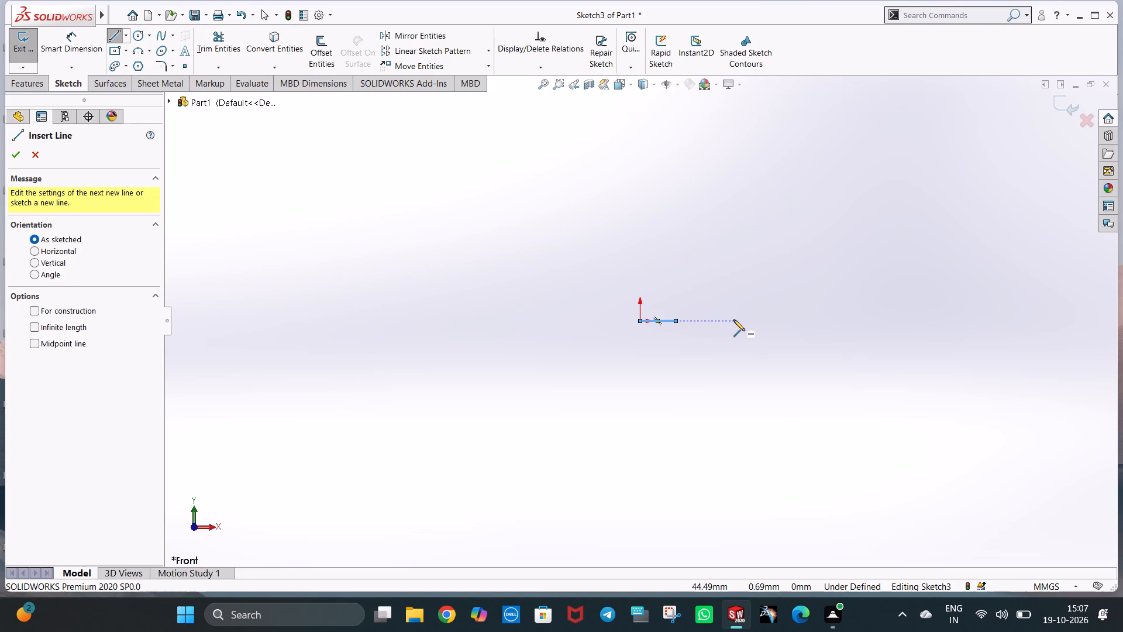
click(676, 320)
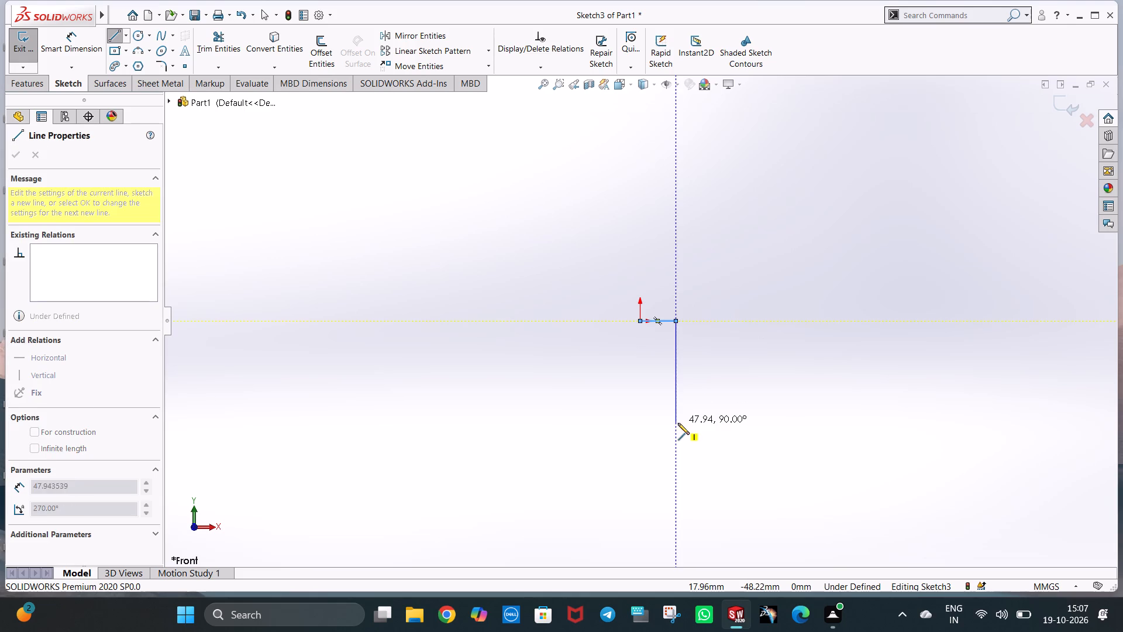
click(678, 423)
key(5)
key(0)
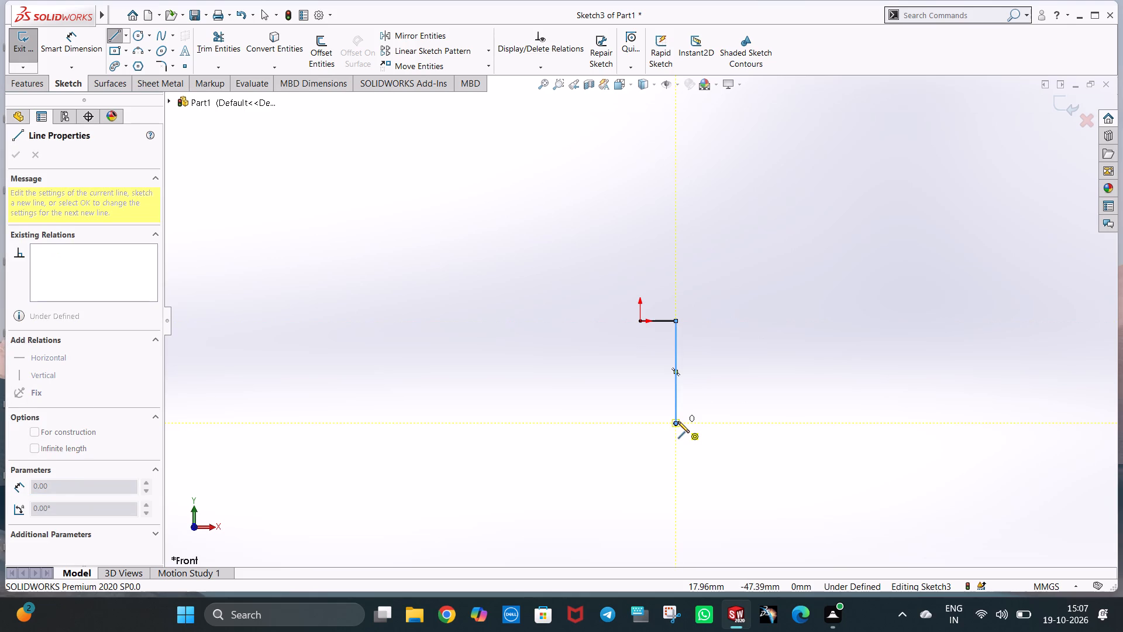
key(Escape)
click(673, 350)
text(50)
key(Return)
click(770, 335)
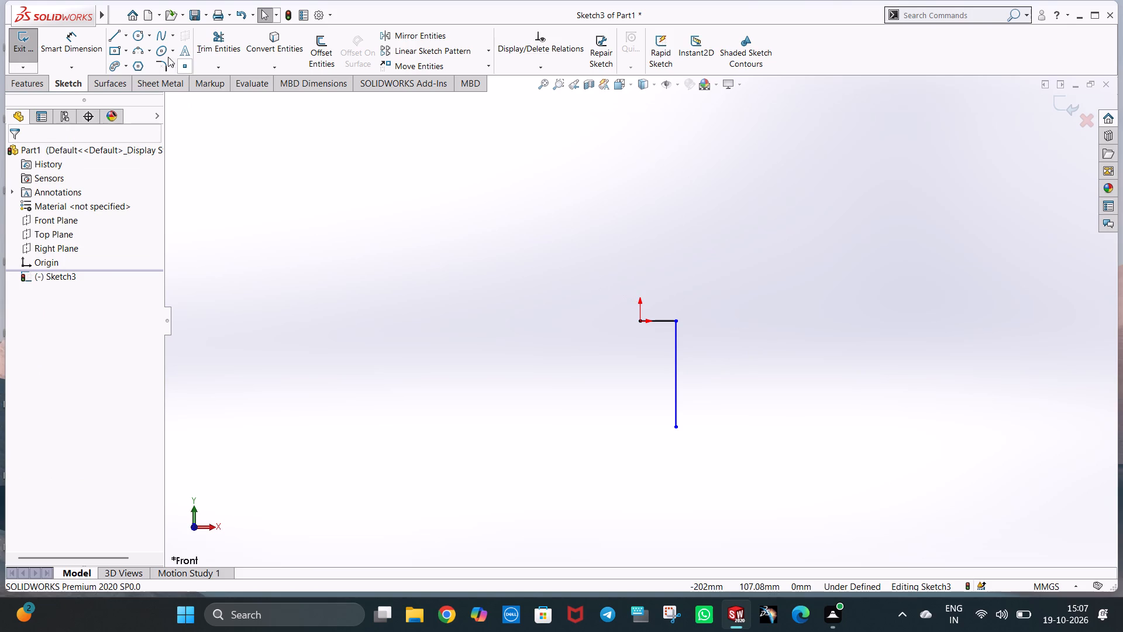
Draw a horizontal line along +X from the lower end of the vertical line and set its length to 14 mm.
click(108, 32)
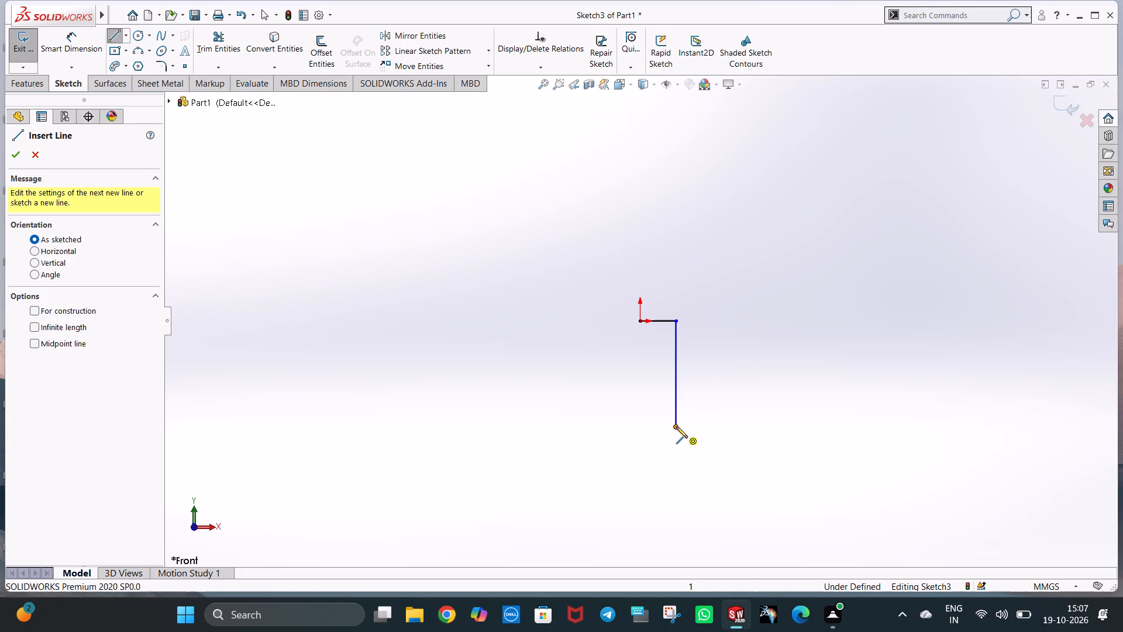
click(677, 427)
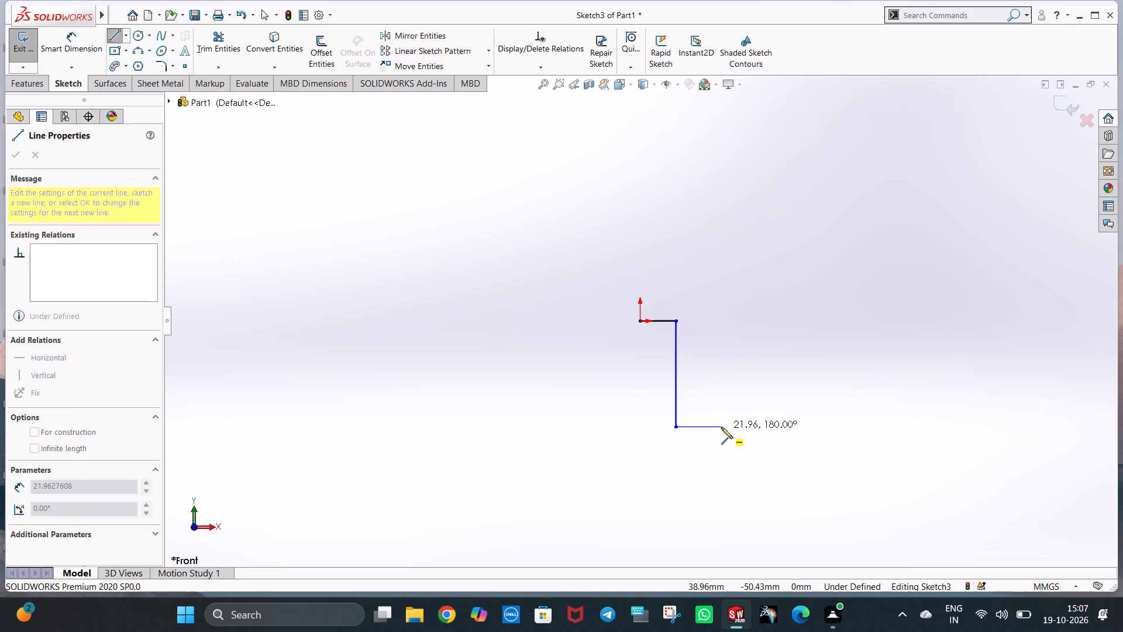
click(716, 426)
text(14)
key(Return)
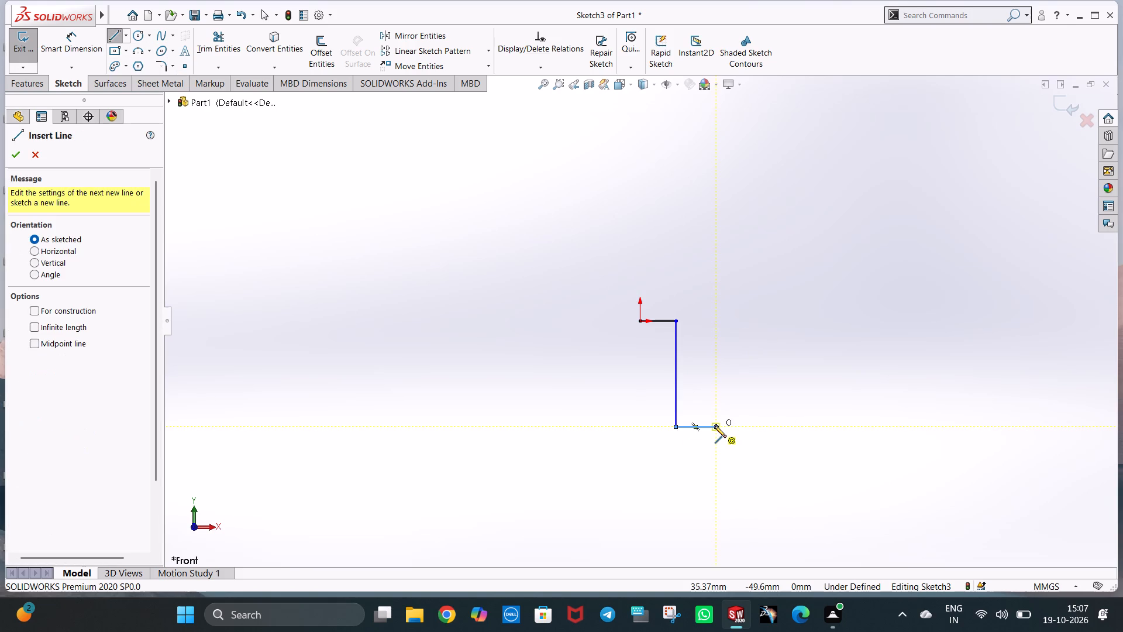
key(Escape)
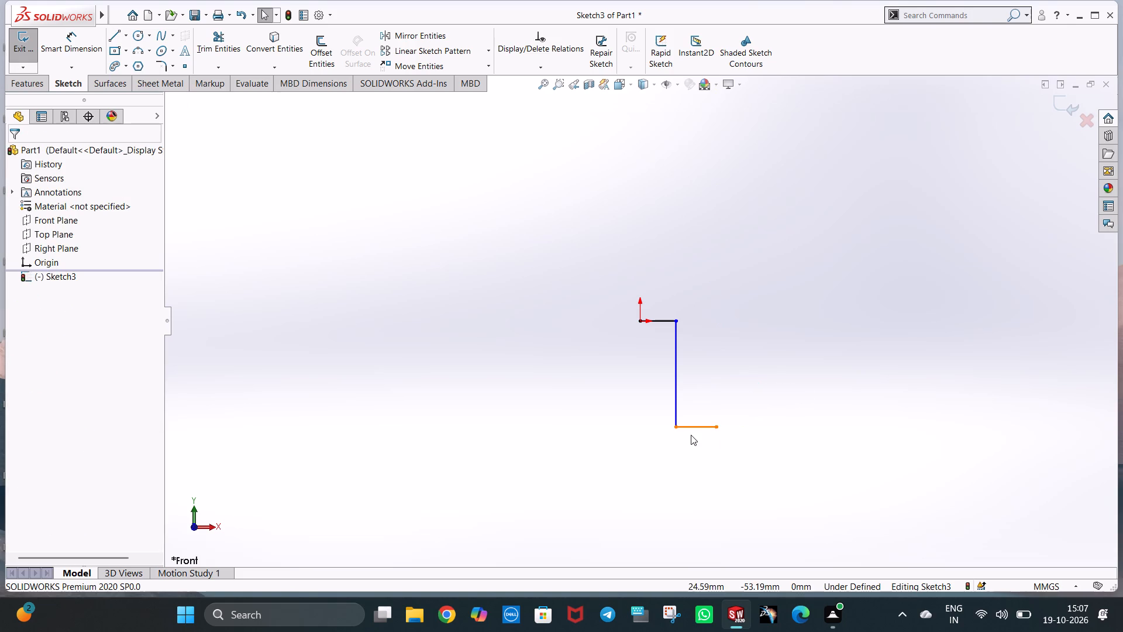
click(691, 435)
click(693, 430)
text(14)
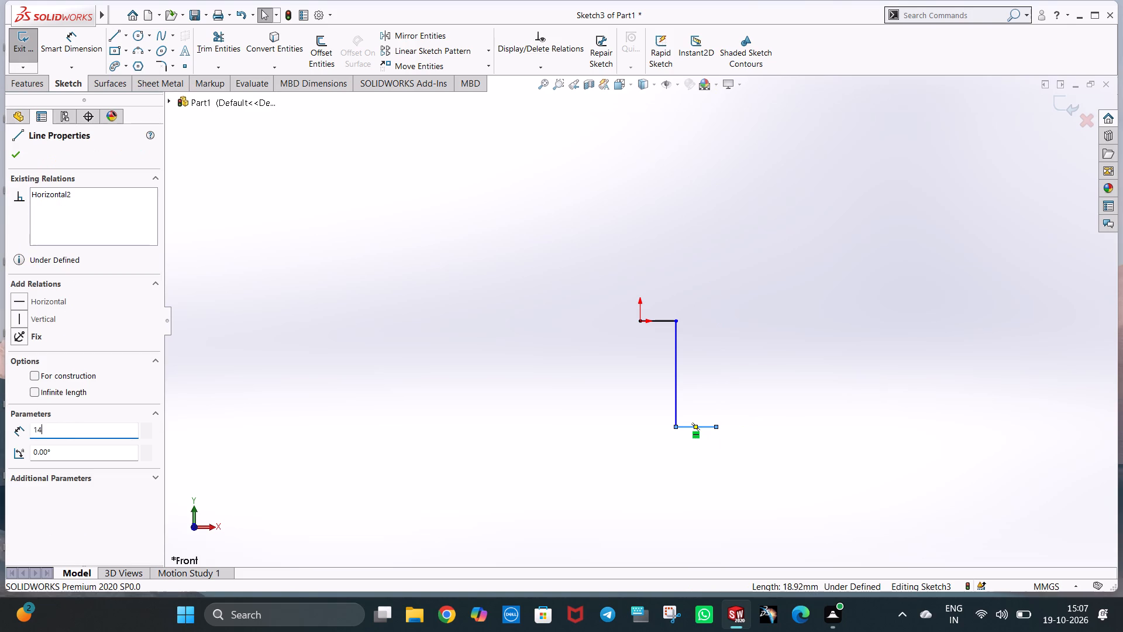
key(Return)
click(601, 358)
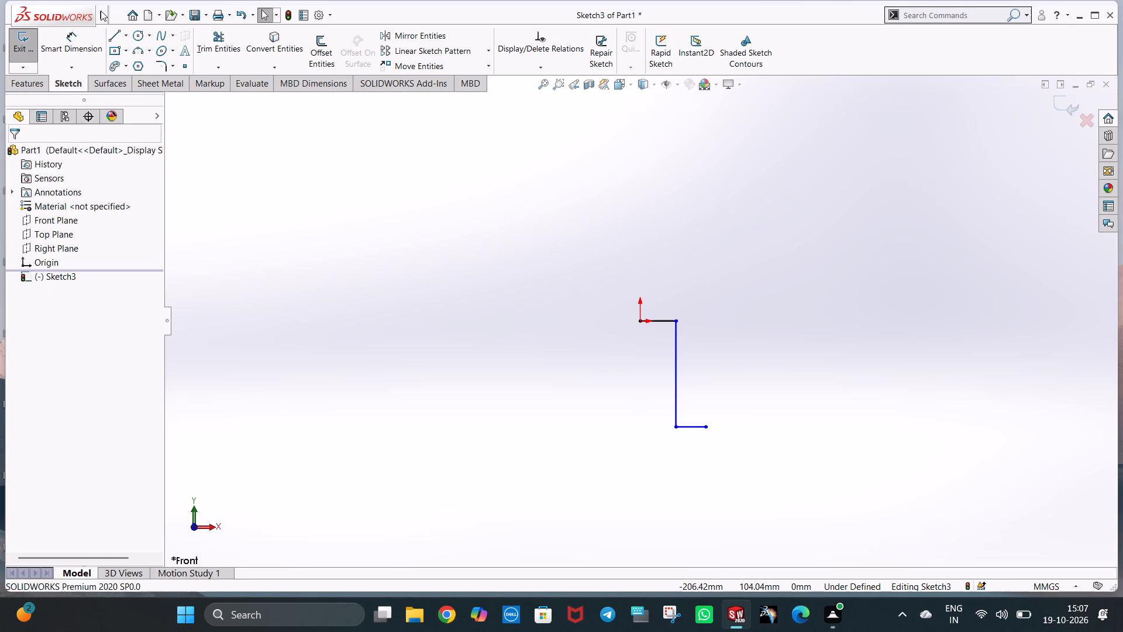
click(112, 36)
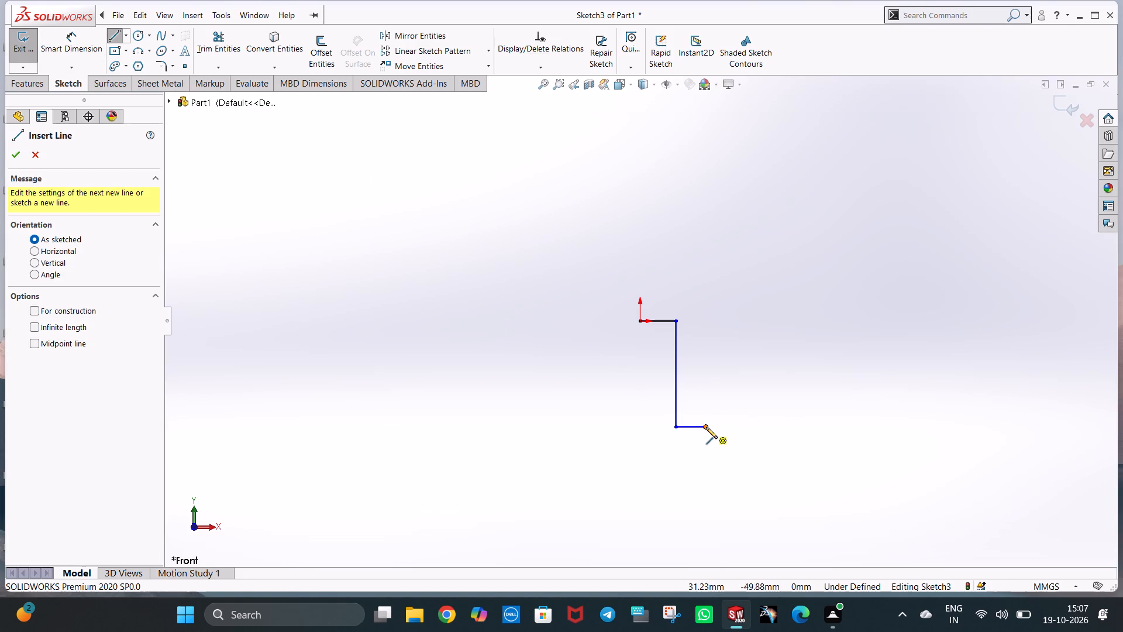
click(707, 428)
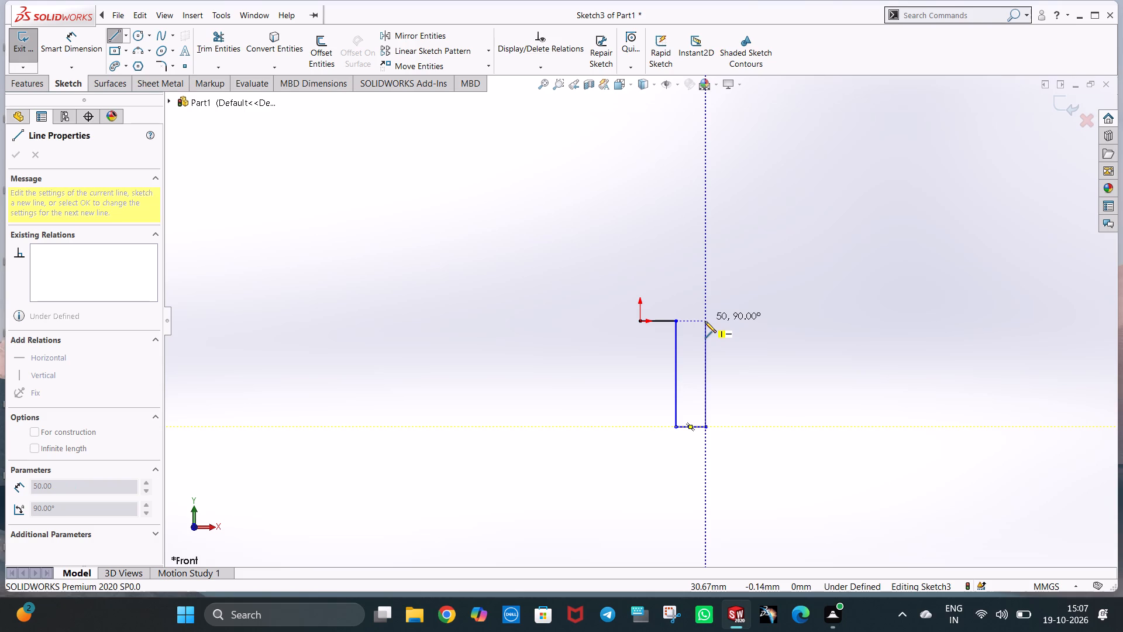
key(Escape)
Set the length of the vertical line below the 17 mm segment to 40 mm.
click(677, 344)
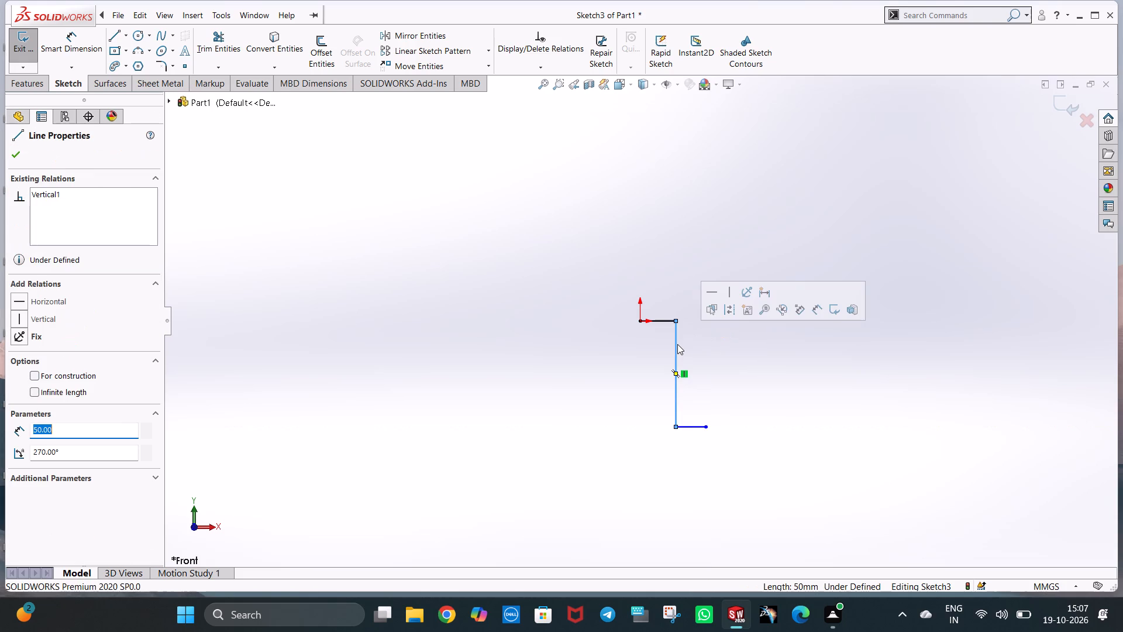
text(40)
key(Return)
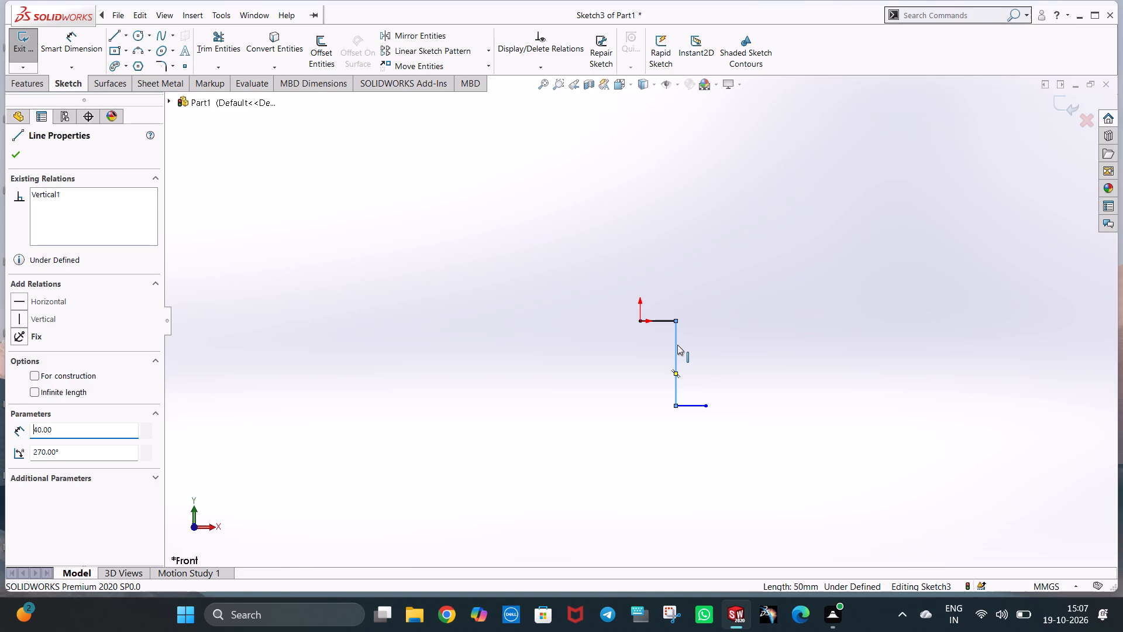
Draw a horizontal line from the origin along -X and set its length to 17 mm.
click(112, 38)
click(641, 319)
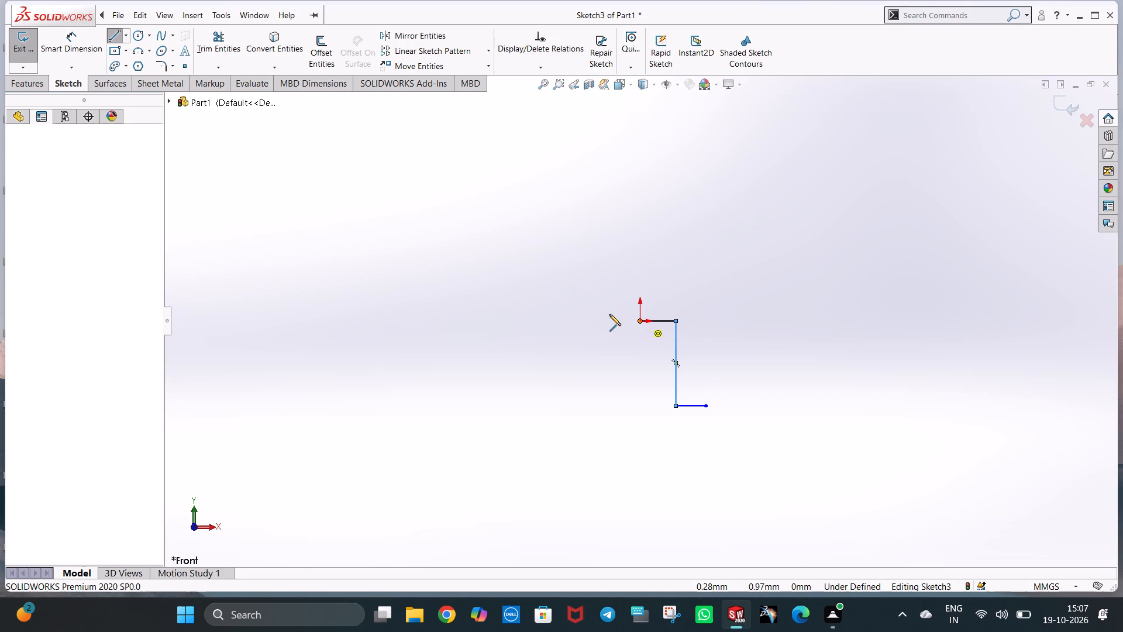
click(591, 321)
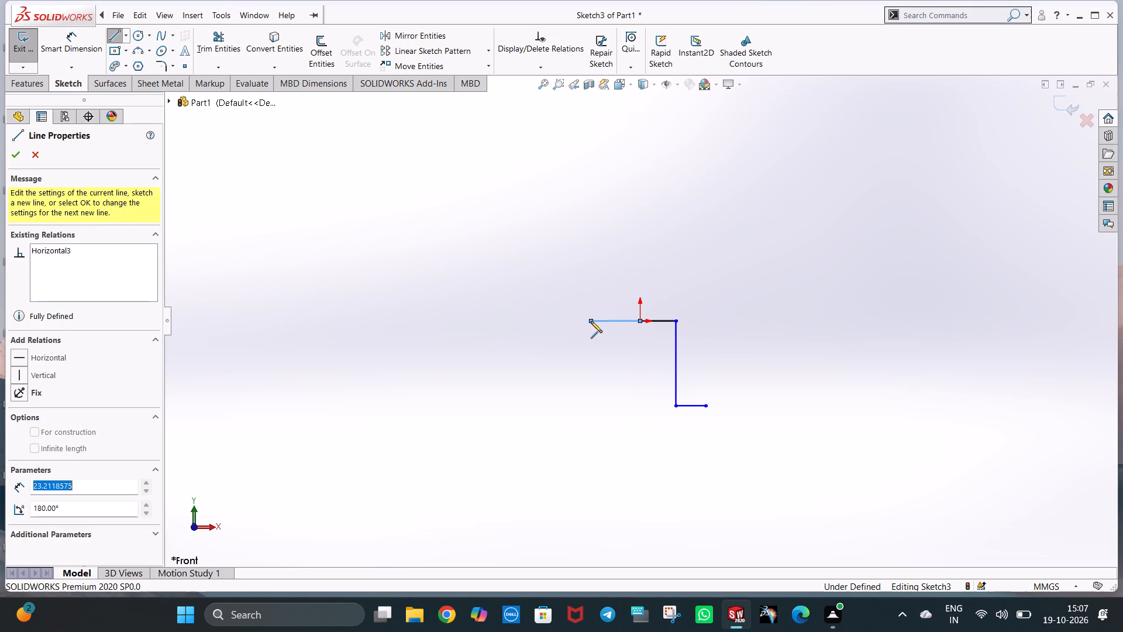
text(17)
key(Return)
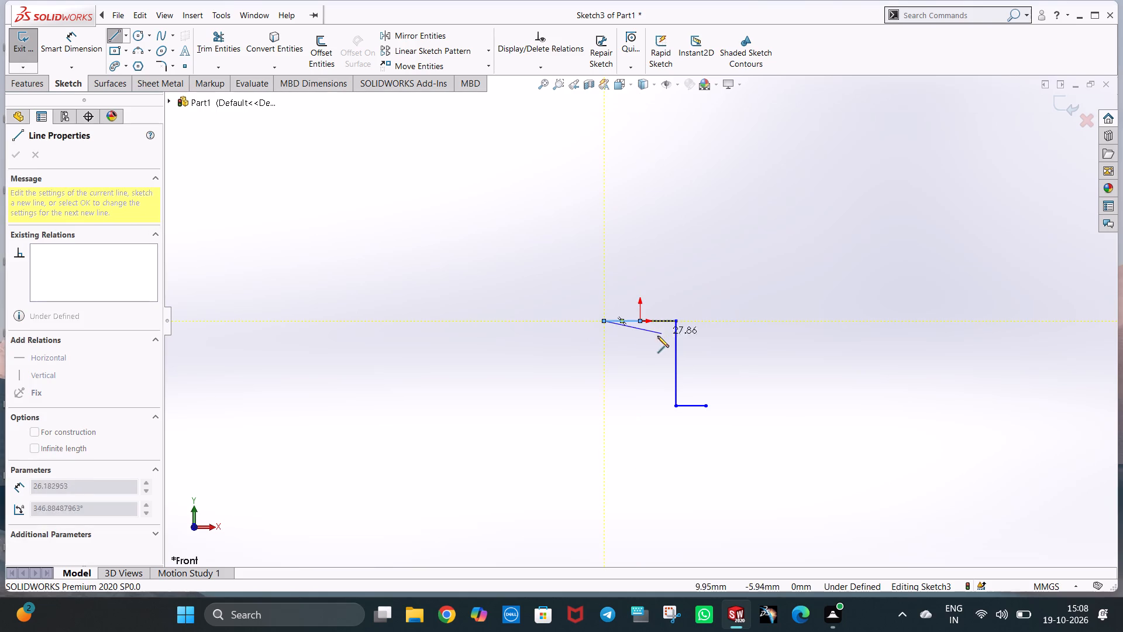
Continue with a 40 mm vertical line downward and a 14 mm horizontal line along -X from its lower end.
click(606, 408)
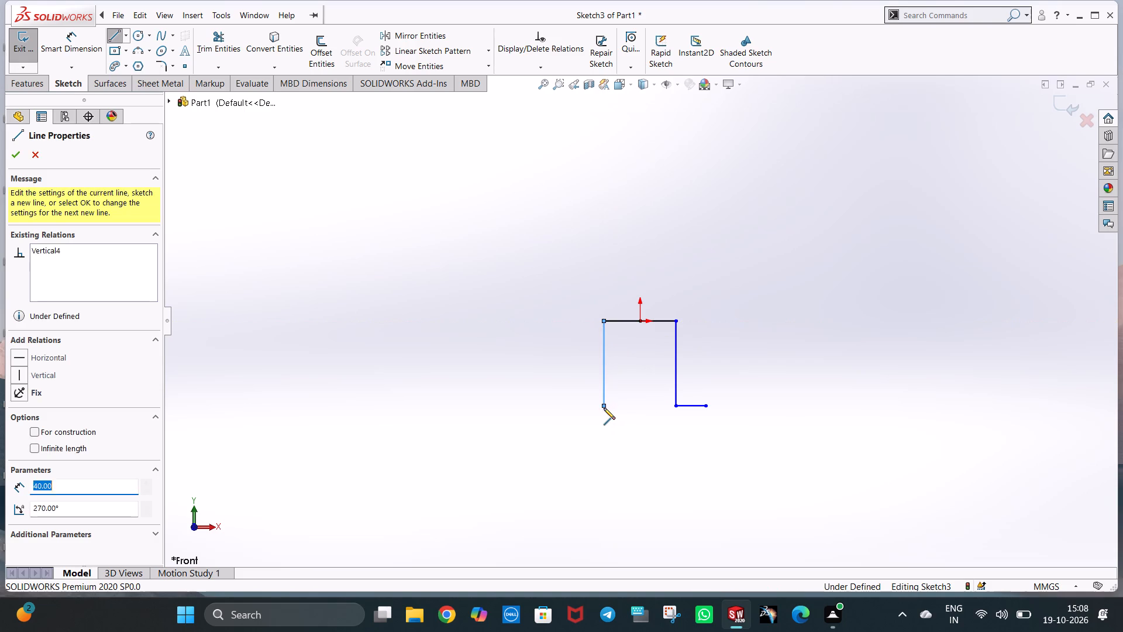
click(573, 408)
text(14)
key(Return)
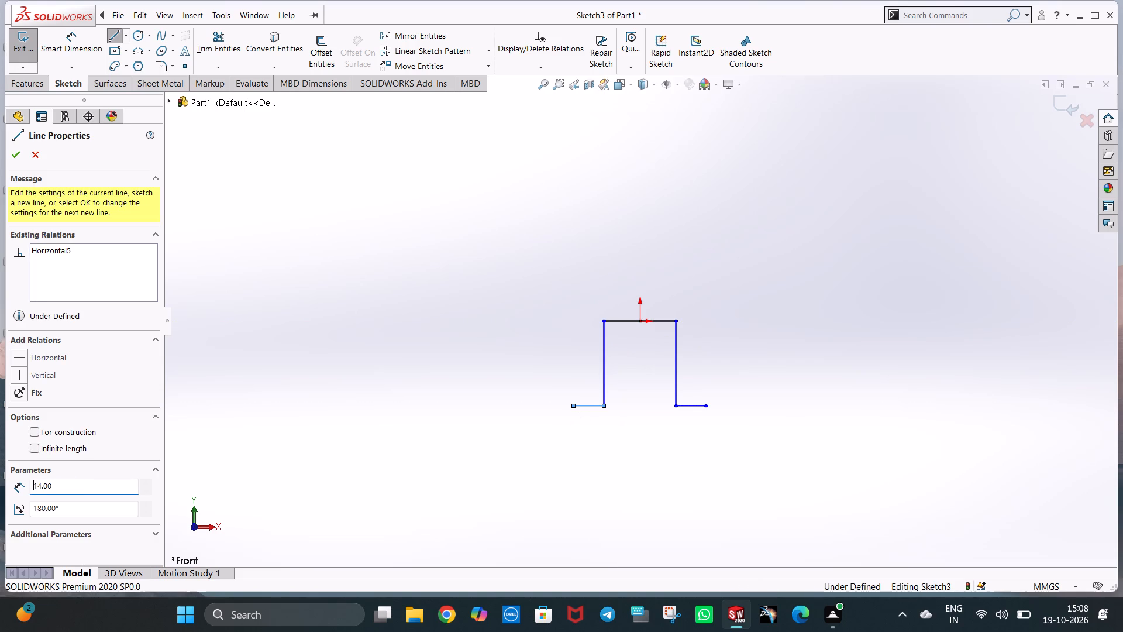
Draw a 50 mm vertical line upward, and close the profile with a 62 mm horizontal line and a vertical line down to the +X foot.
click(574, 287)
text(50)
key(Return)
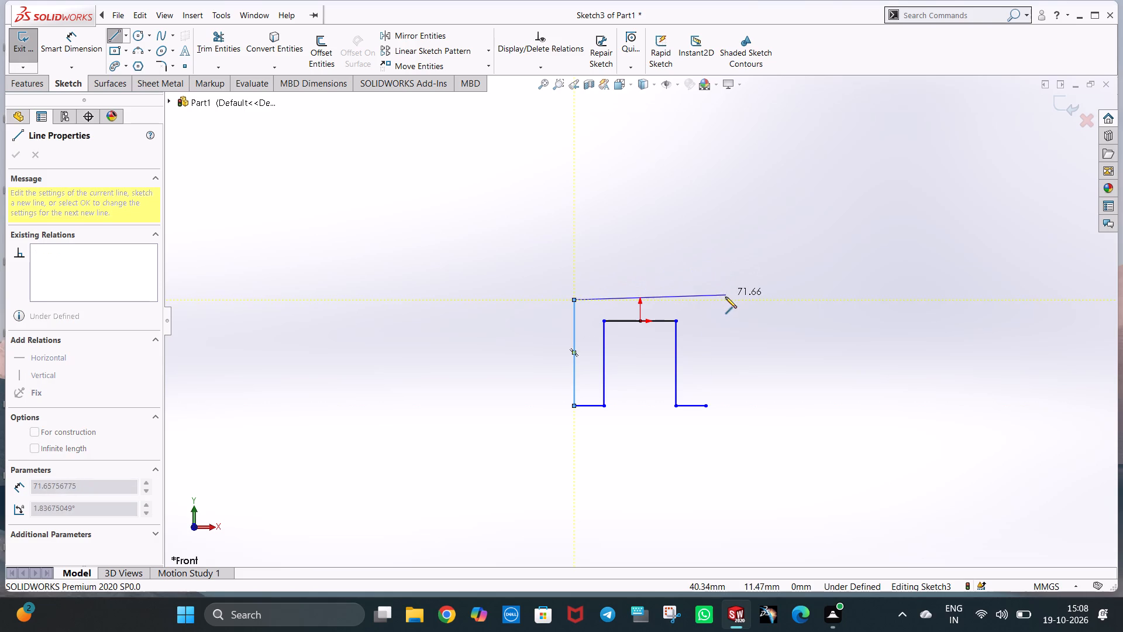
click(703, 300)
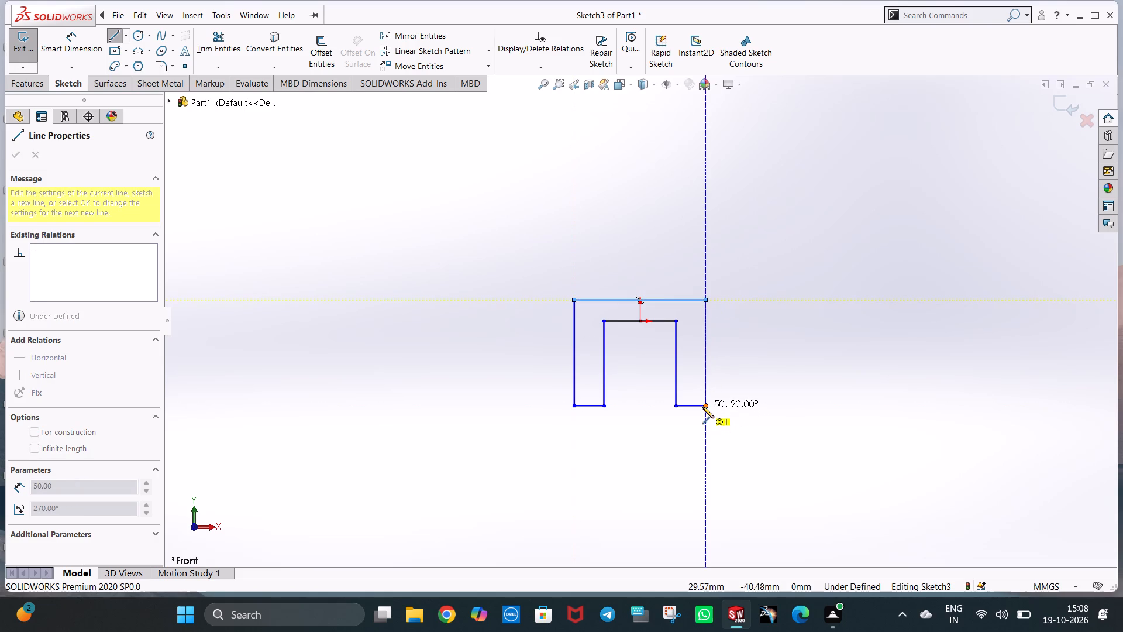
click(706, 405)
key(Escape)
key(Escape)
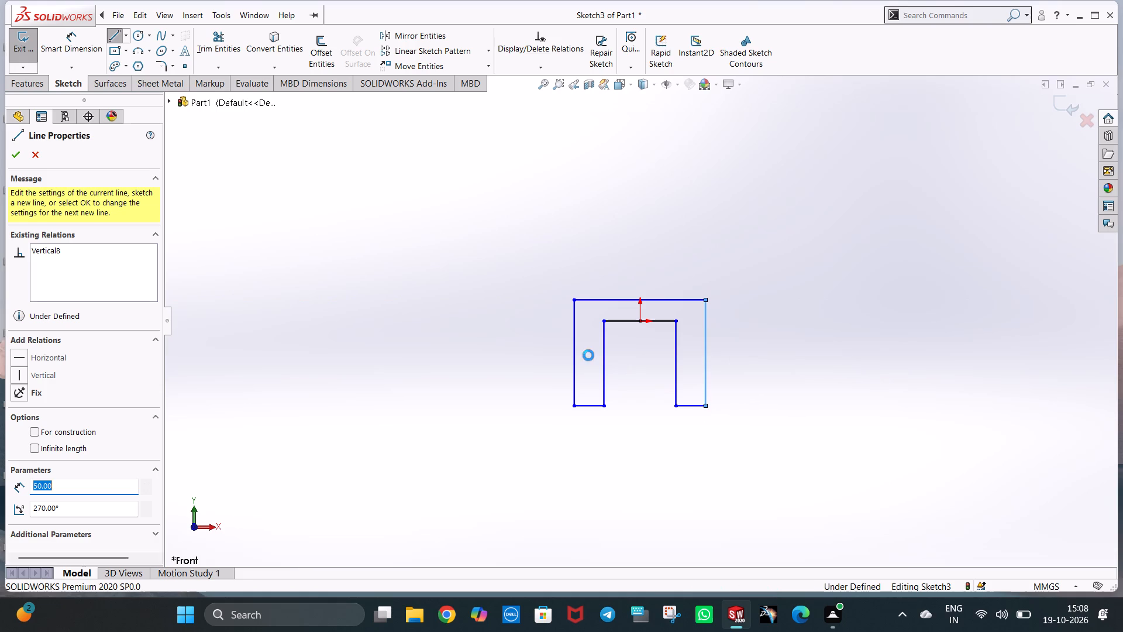
Dimension the distance between the inner and outer top horizontal lines to 12 mm.
click(73, 58)
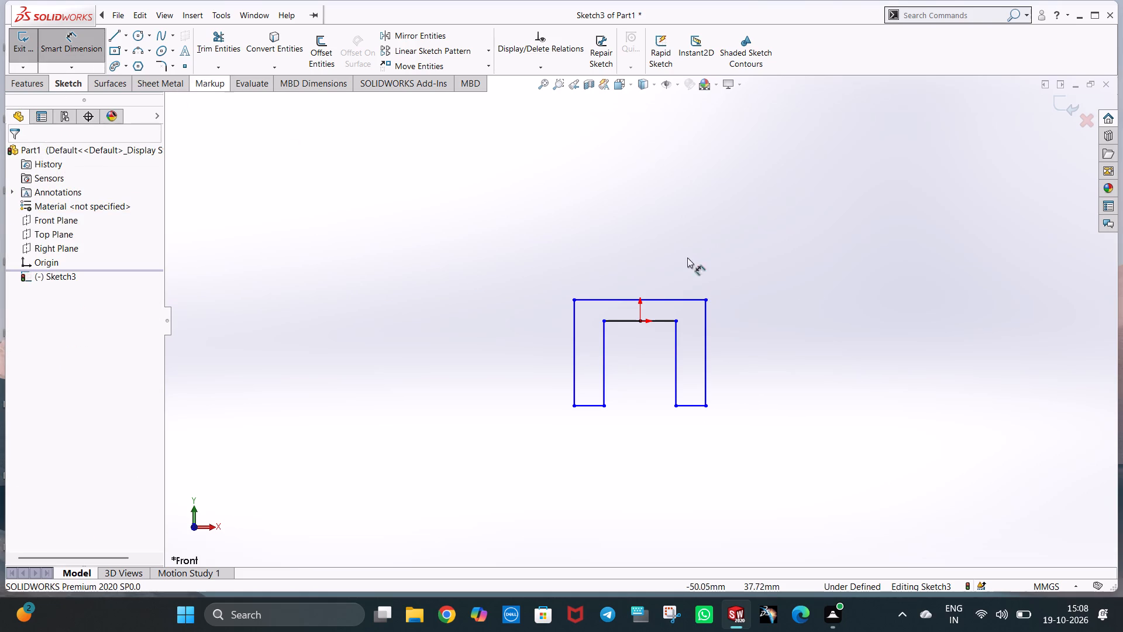
click(658, 320)
click(659, 298)
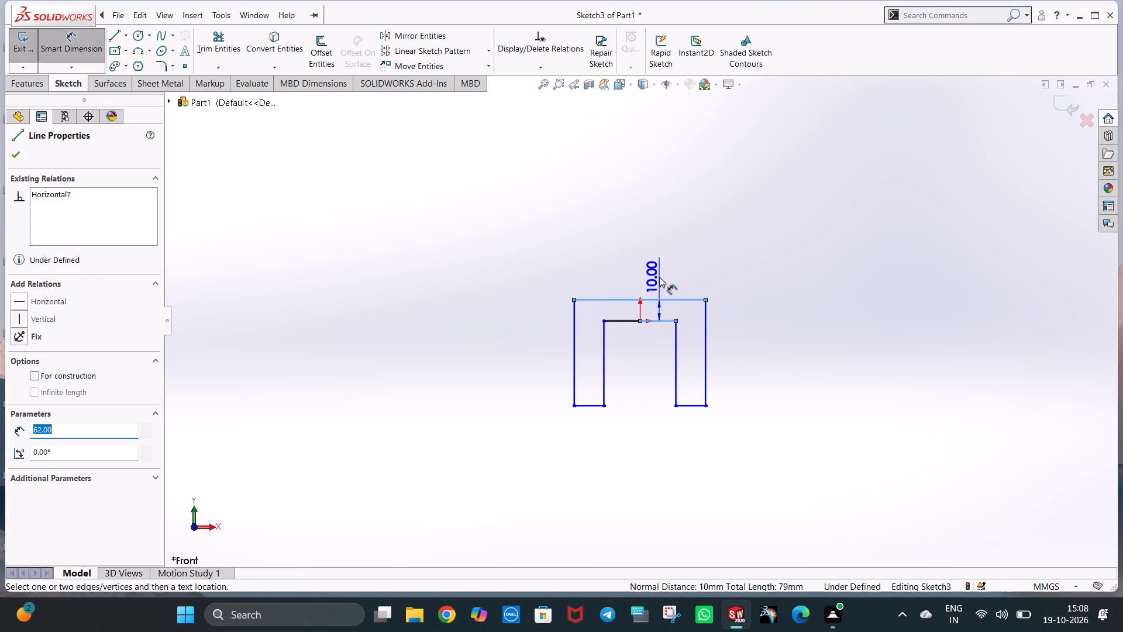
click(659, 277)
text(12)
key(Return)
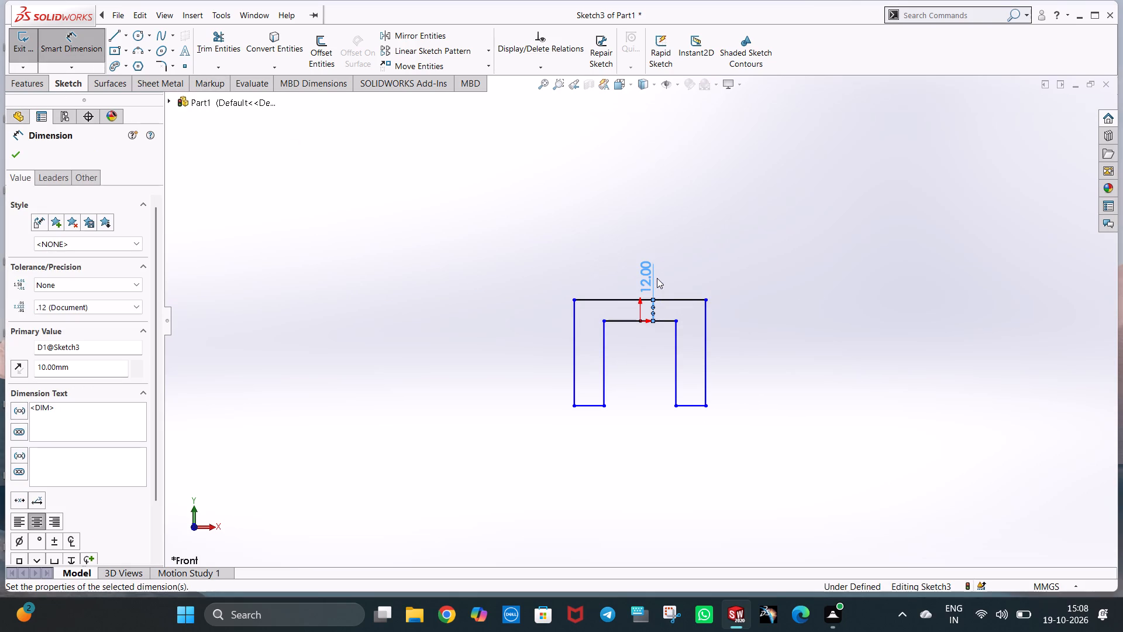
click(715, 252)
Dimension the width between the inner and outer vertical lines of the +X leg to 14 mm.
scroll(670, 325, down, 3)
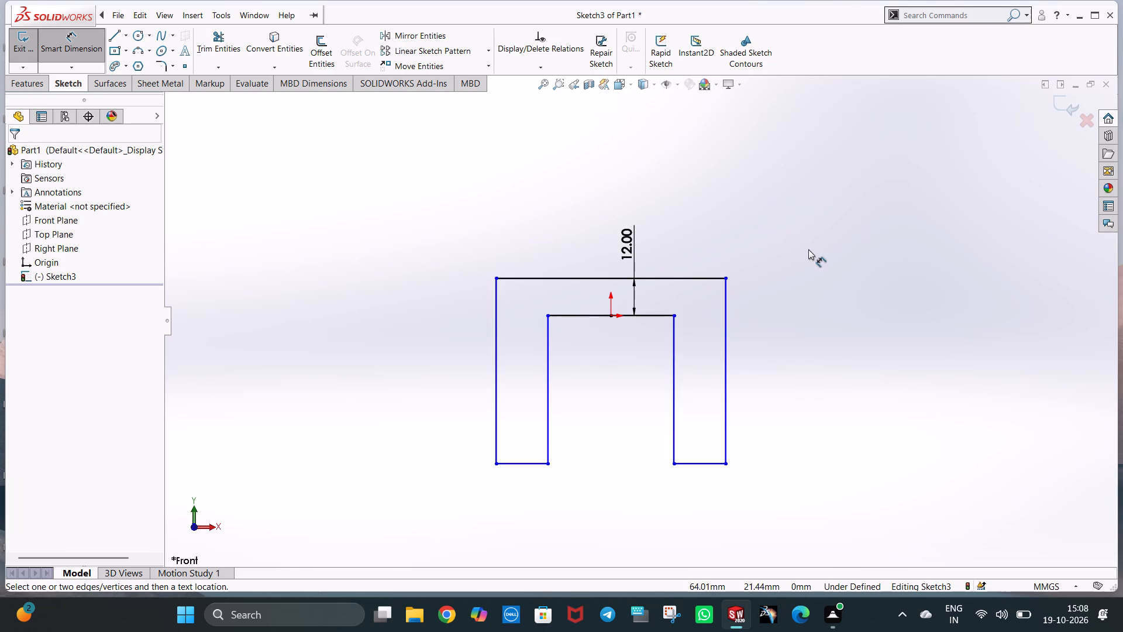
click(673, 349)
click(727, 334)
click(745, 335)
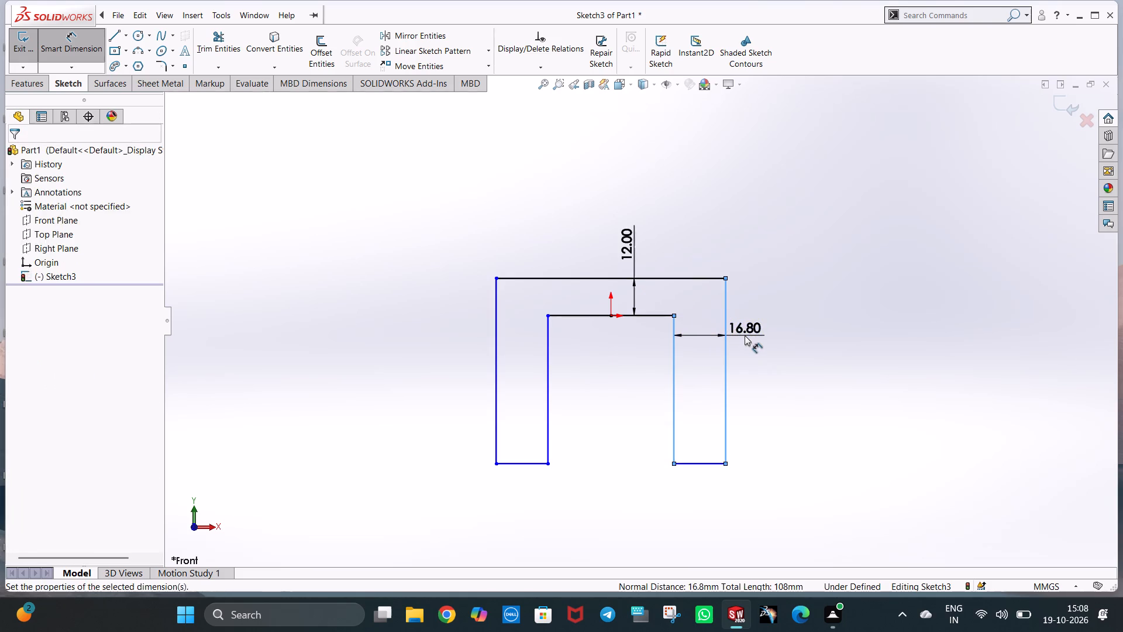
key(1)
key(4)
key(Return)
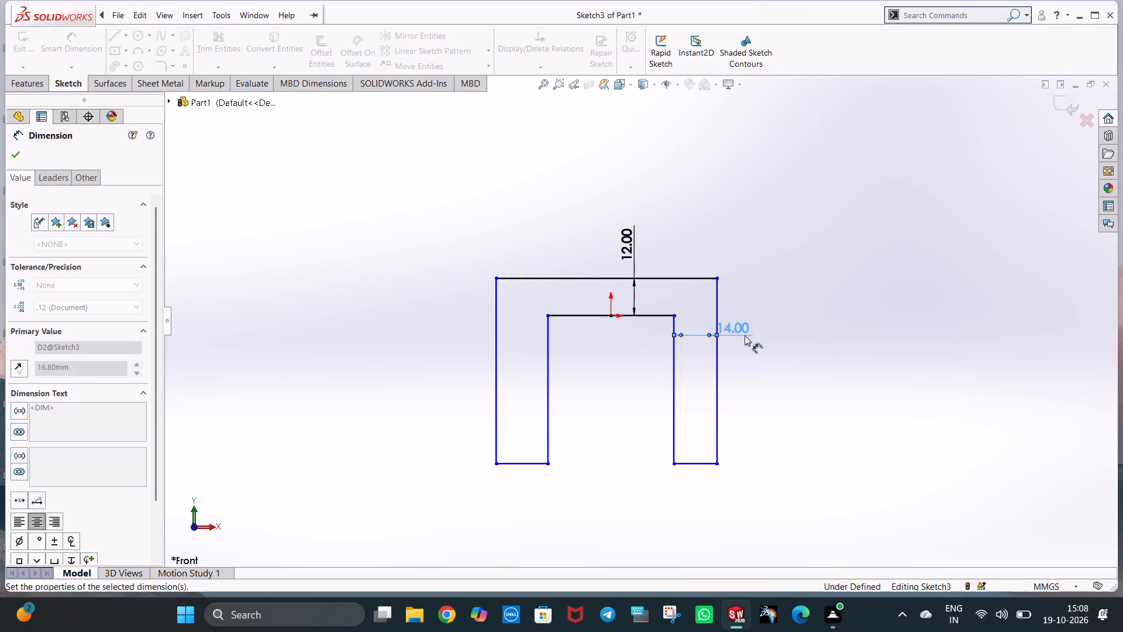
click(808, 365)
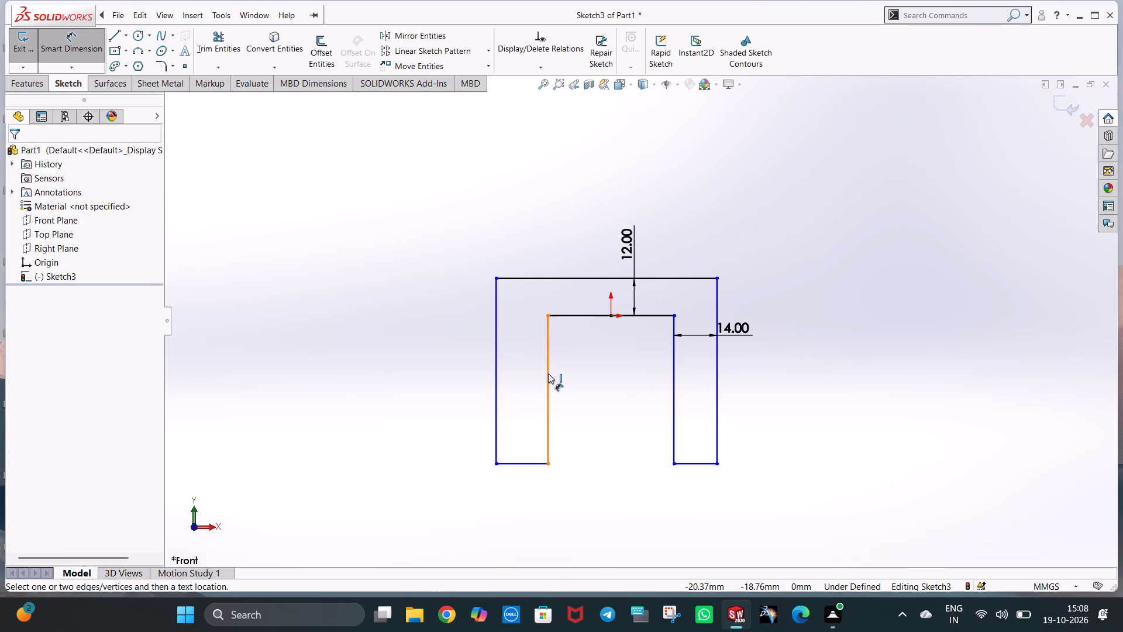
Dimension the width between the inner and outer vertical lines of the -X leg to 14 mm.
click(548, 373)
click(495, 372)
click(469, 364)
text(14)
key(Return)
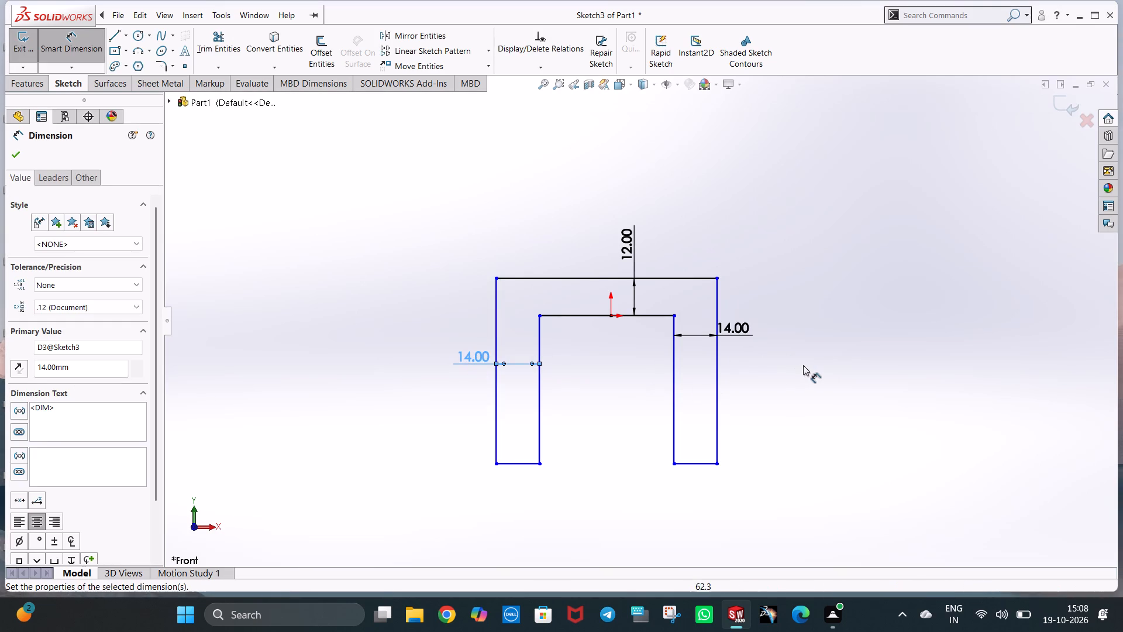
click(803, 365)
key(Escape)
Dimension the inner horizontal segment on the -X side of the origin to 17 mm.
click(50, 44)
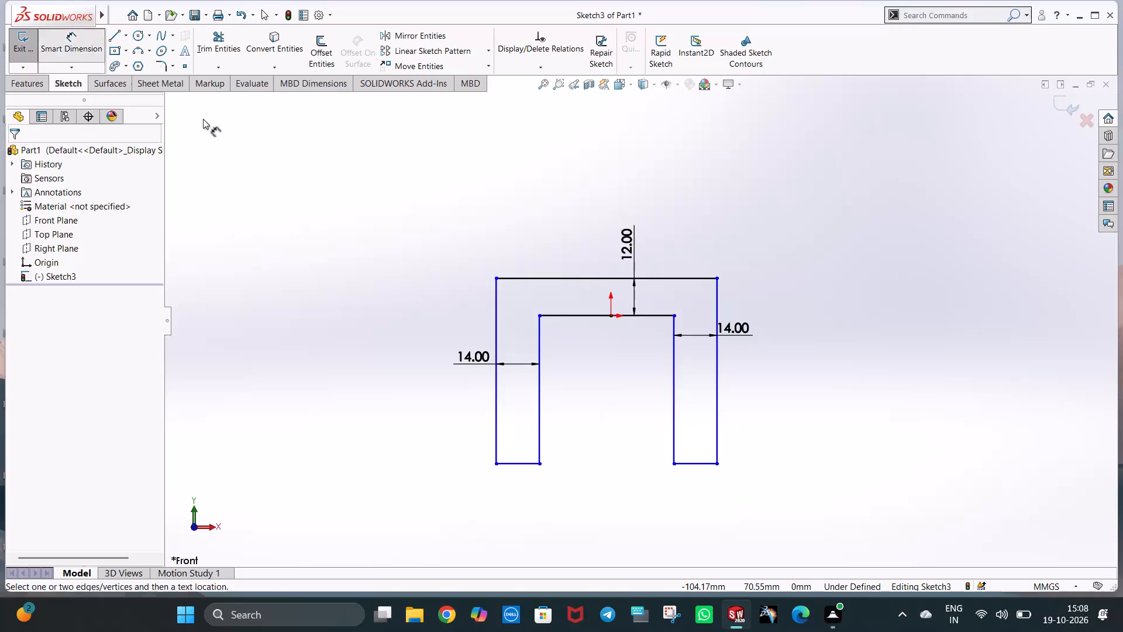
drag(584, 312, 582, 303)
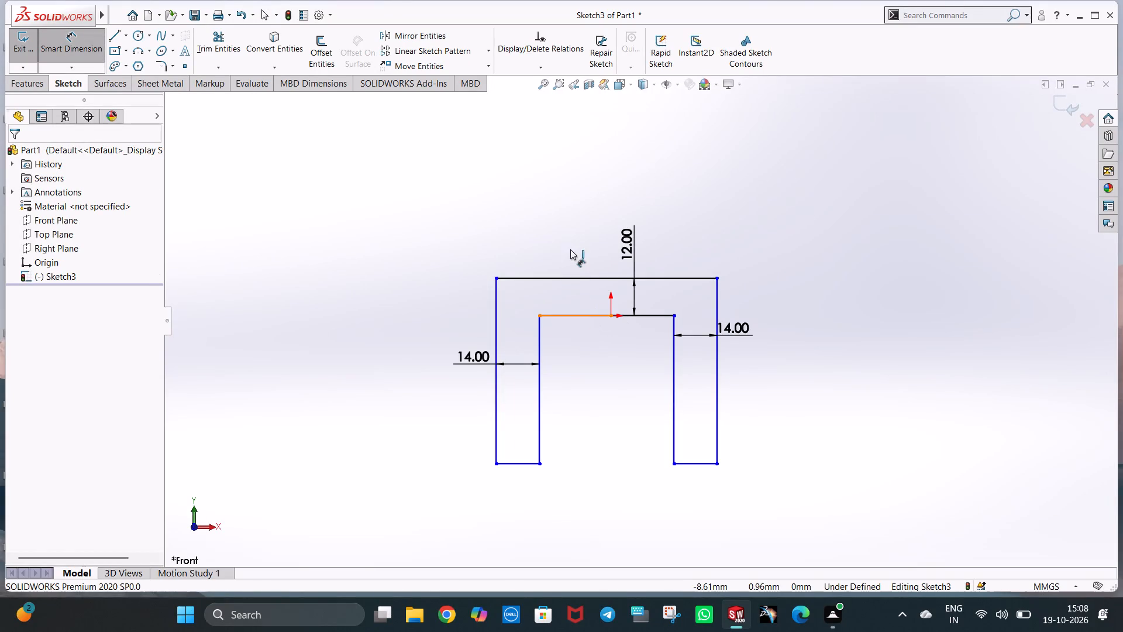
click(570, 249)
text(17)
key(Return)
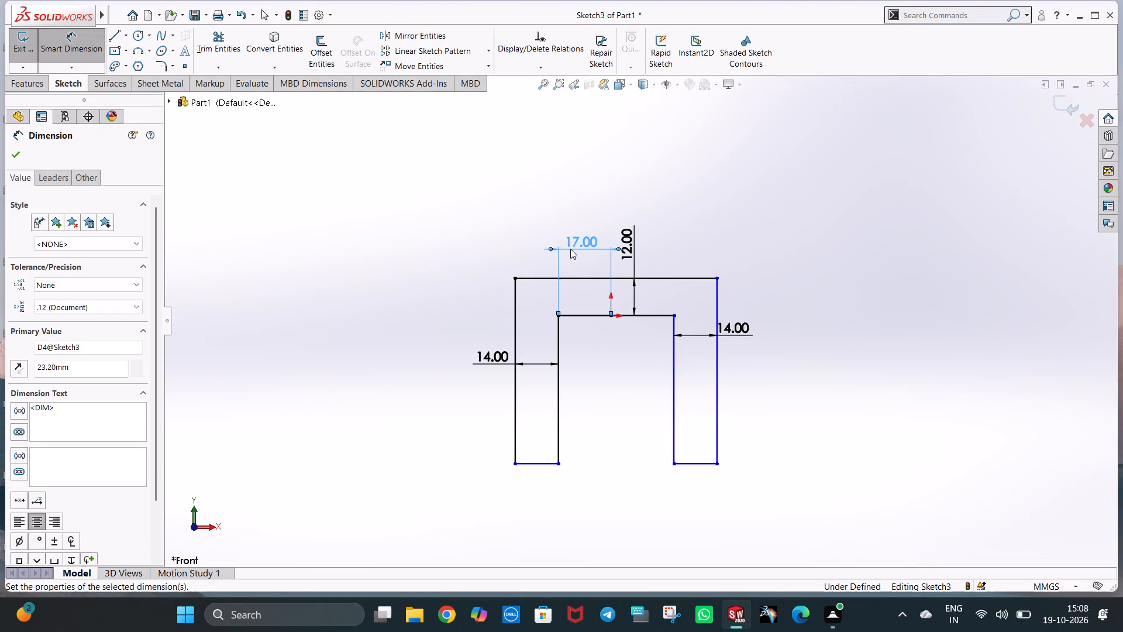
click(645, 207)
Dimension the inner horizontal segment on the +X side of the origin to 17 mm.
click(662, 320)
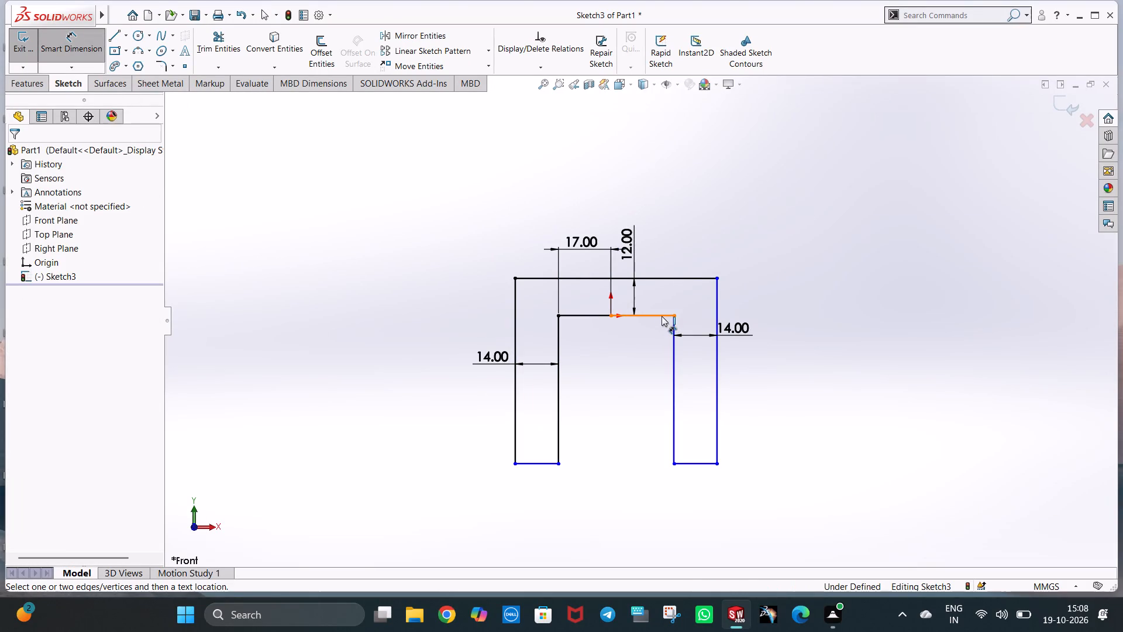
click(662, 316)
click(690, 243)
text(17)
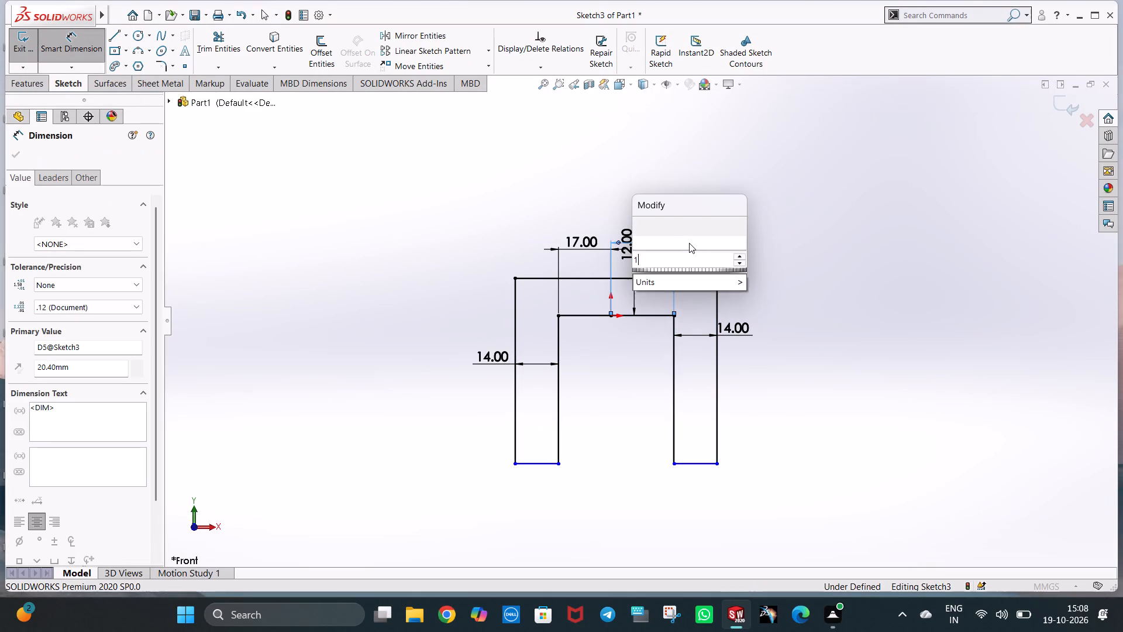
key(Return)
click(822, 269)
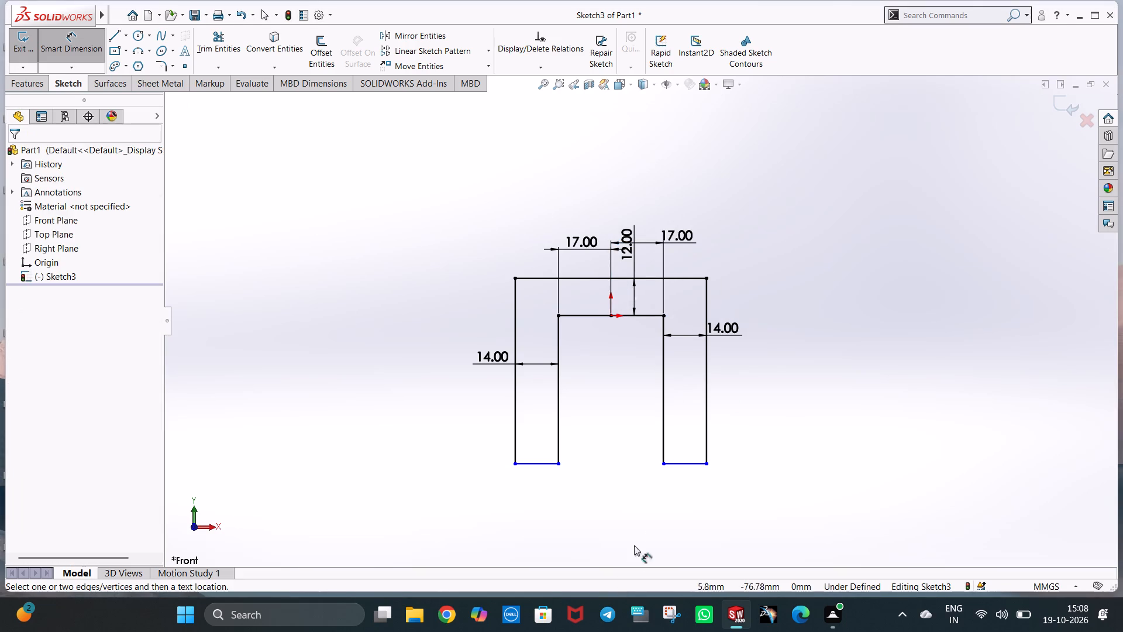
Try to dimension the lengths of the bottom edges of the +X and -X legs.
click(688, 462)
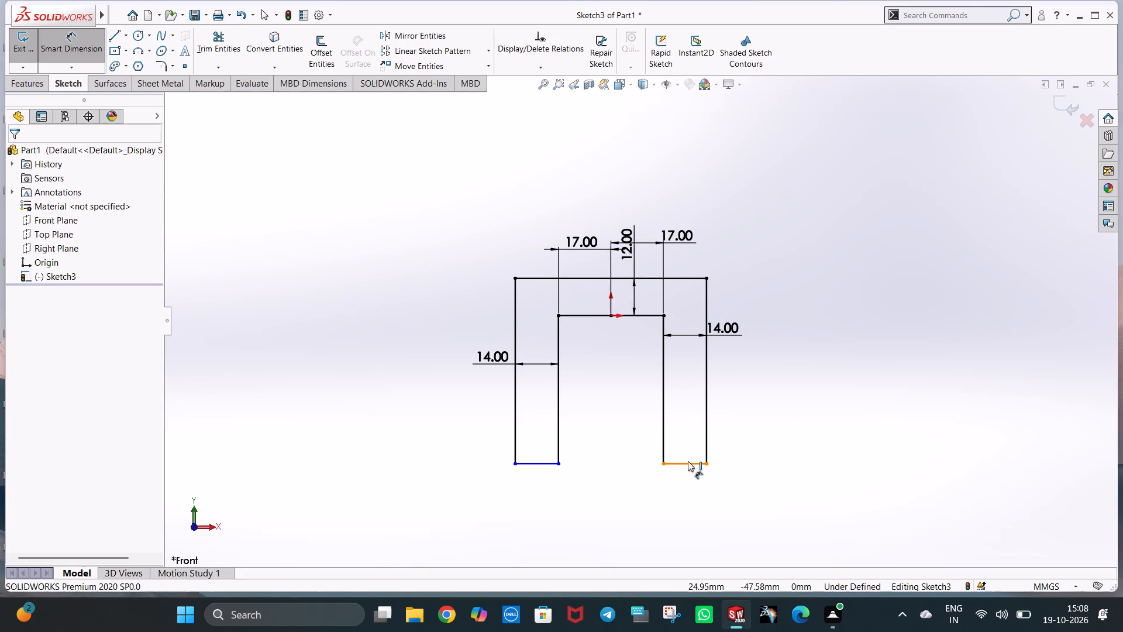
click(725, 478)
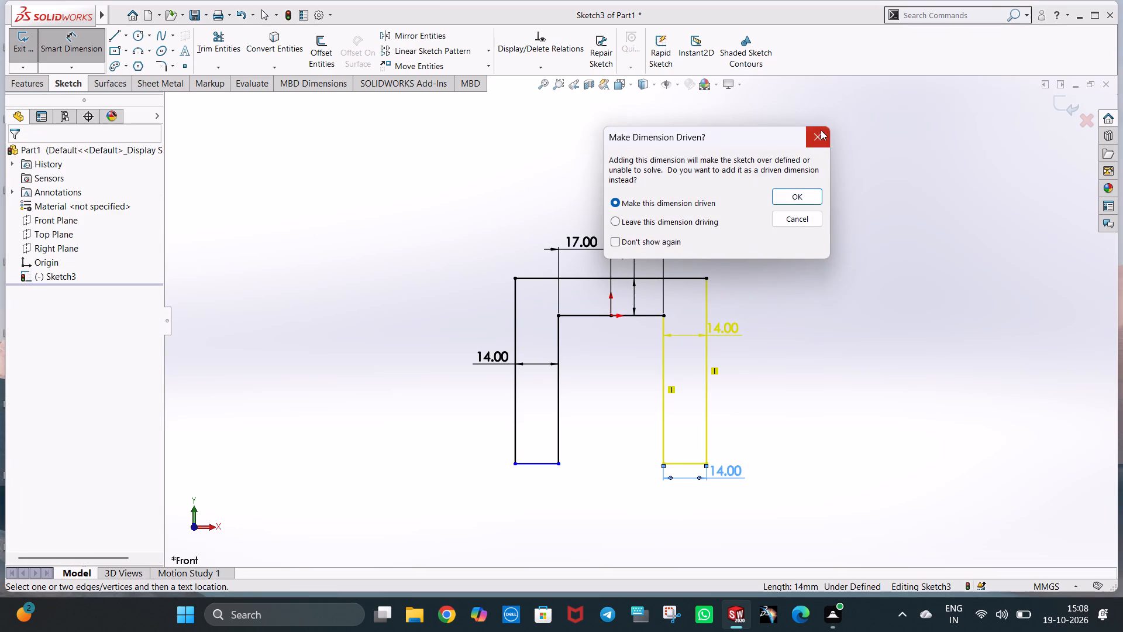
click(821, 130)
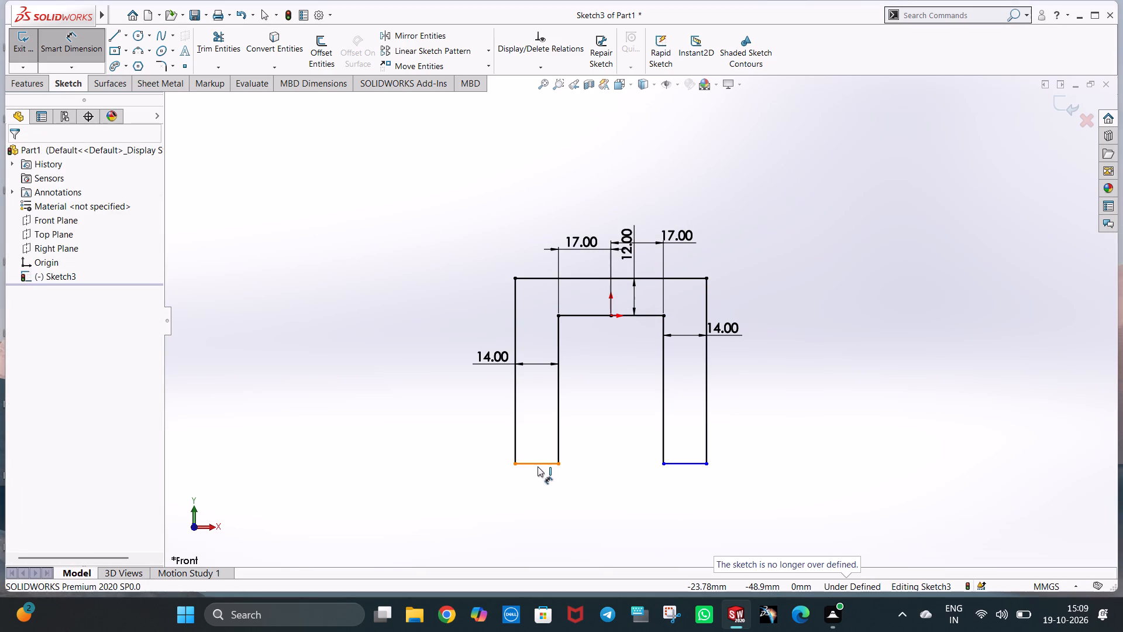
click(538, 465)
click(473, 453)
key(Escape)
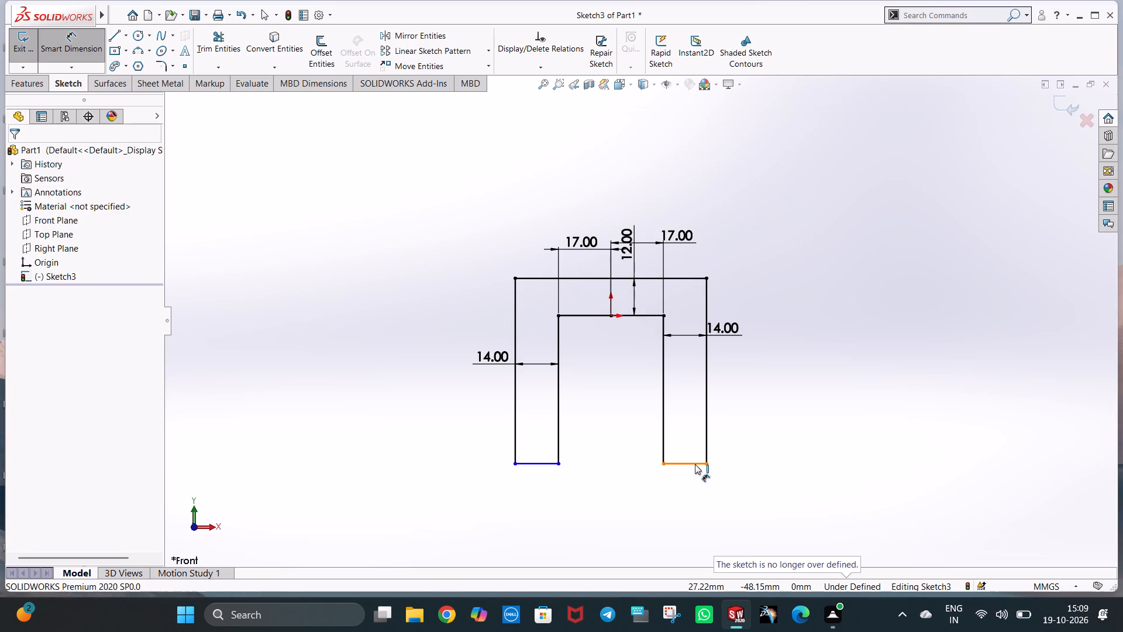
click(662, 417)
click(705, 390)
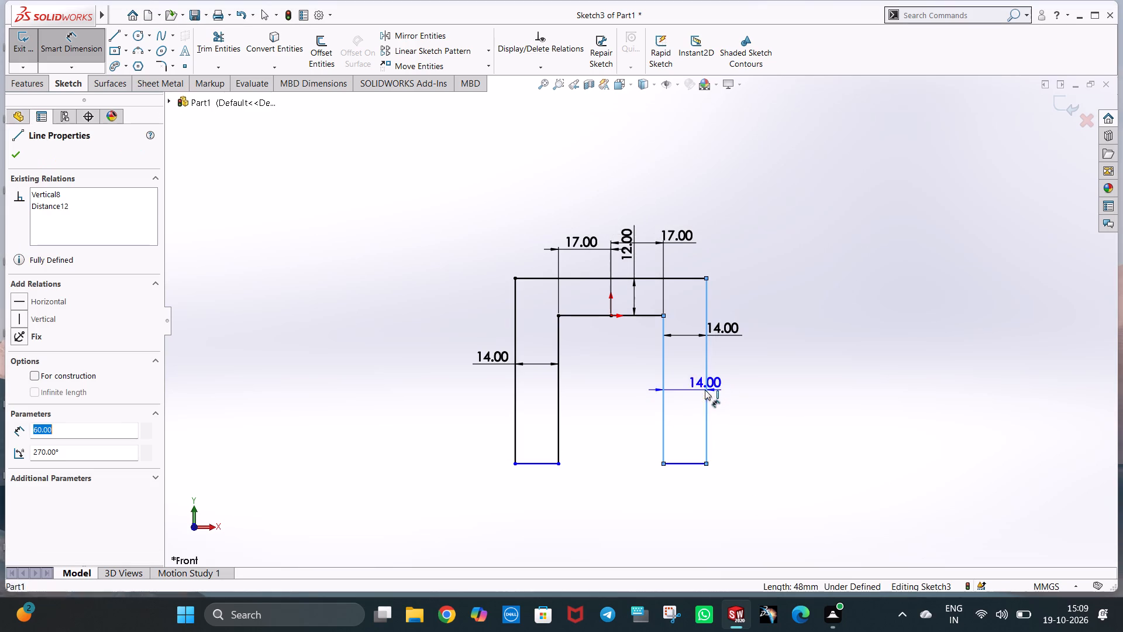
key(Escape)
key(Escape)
Add a vertical dimension from the origin to the bottom edge of the +X leg, accepting the proposed value.
click(686, 462)
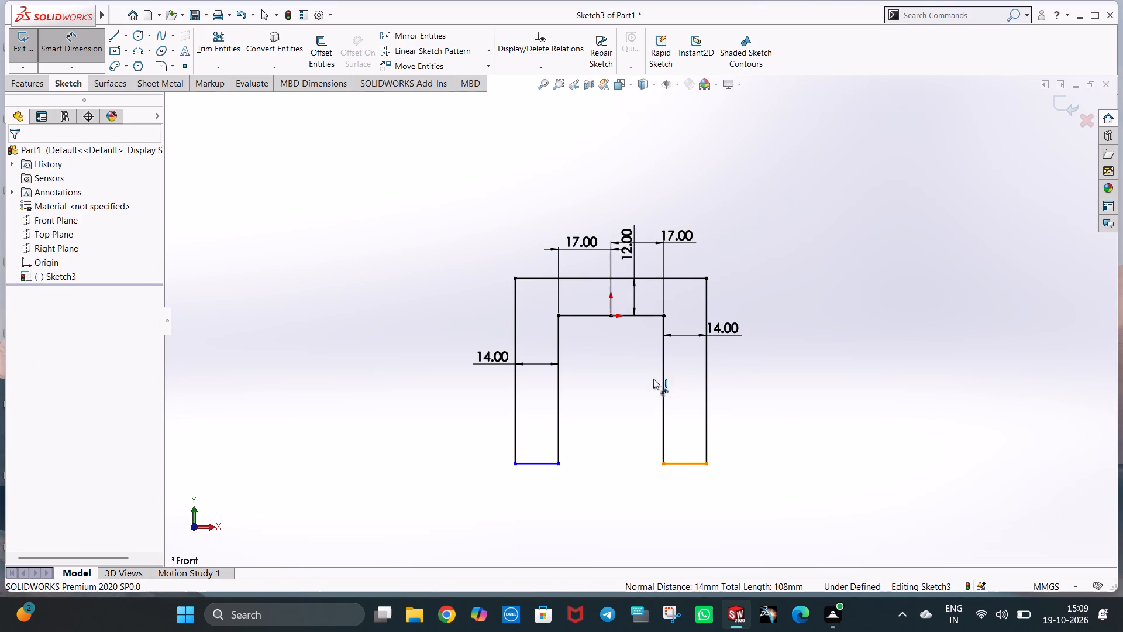
click(612, 317)
click(631, 419)
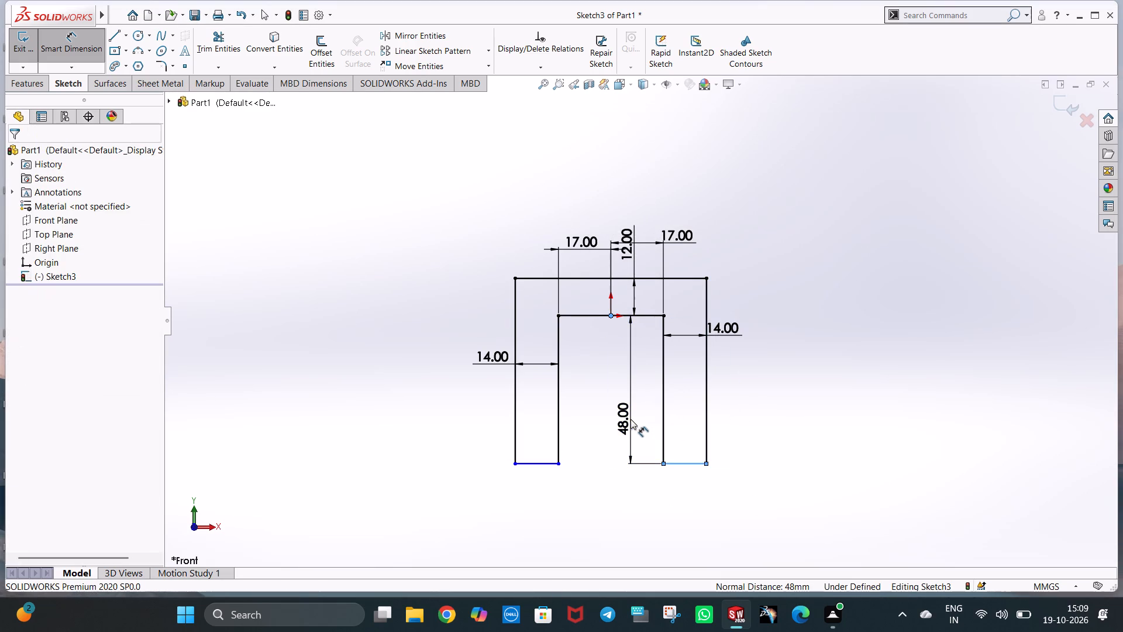
click(580, 402)
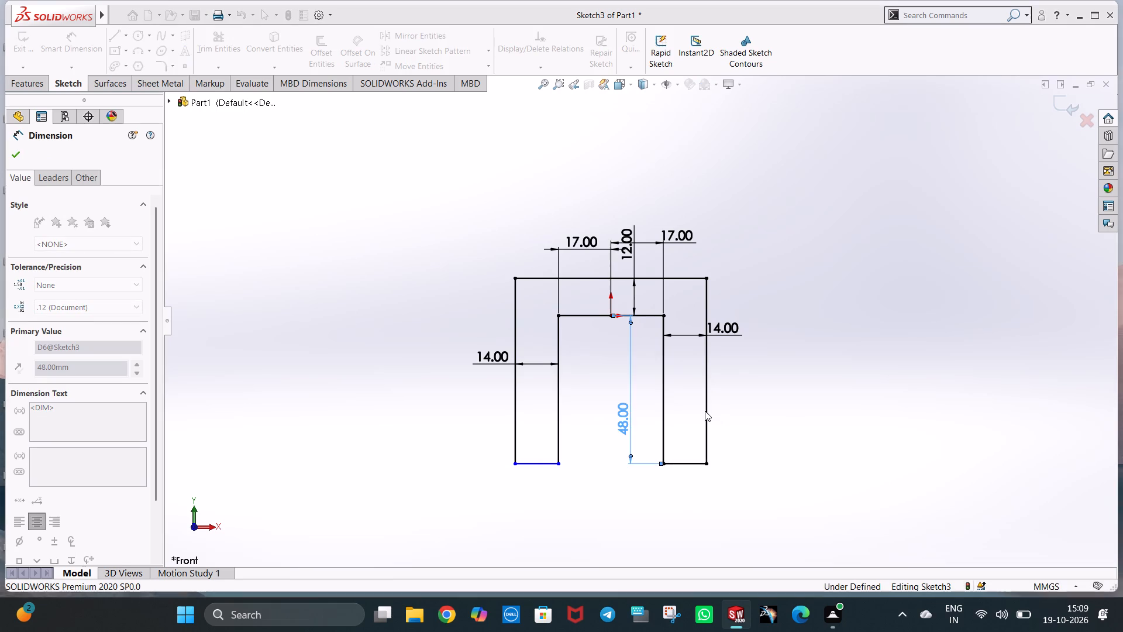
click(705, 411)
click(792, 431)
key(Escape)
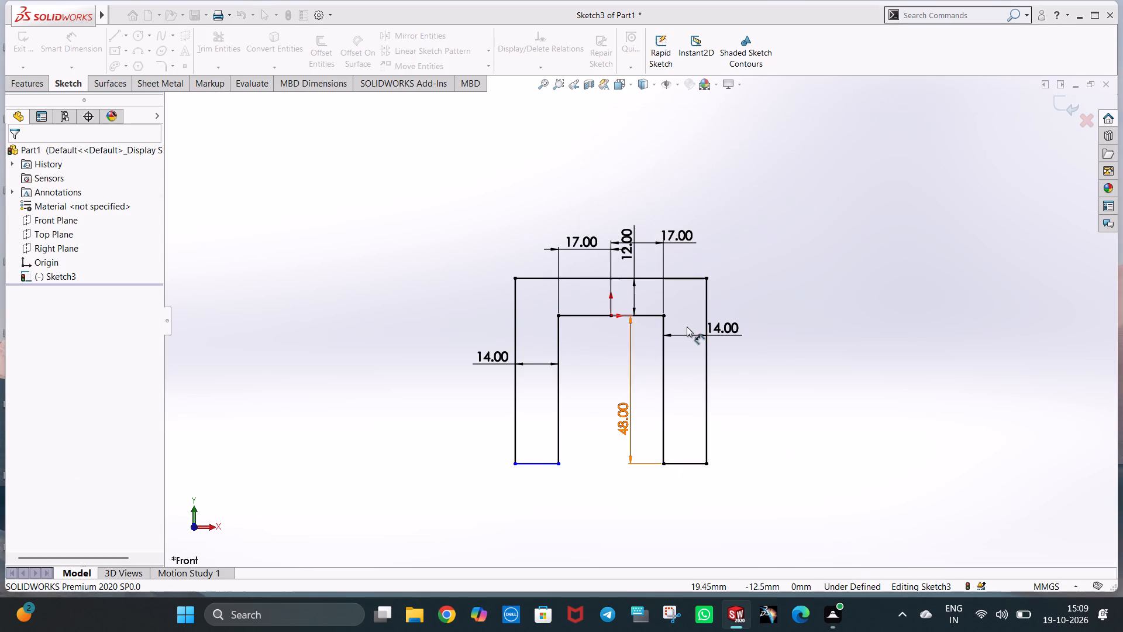
Dimension the horizontal gap between the two legs' inner bottom corners, accepting the proposed value and placing the dimension below the legs.
click(557, 461)
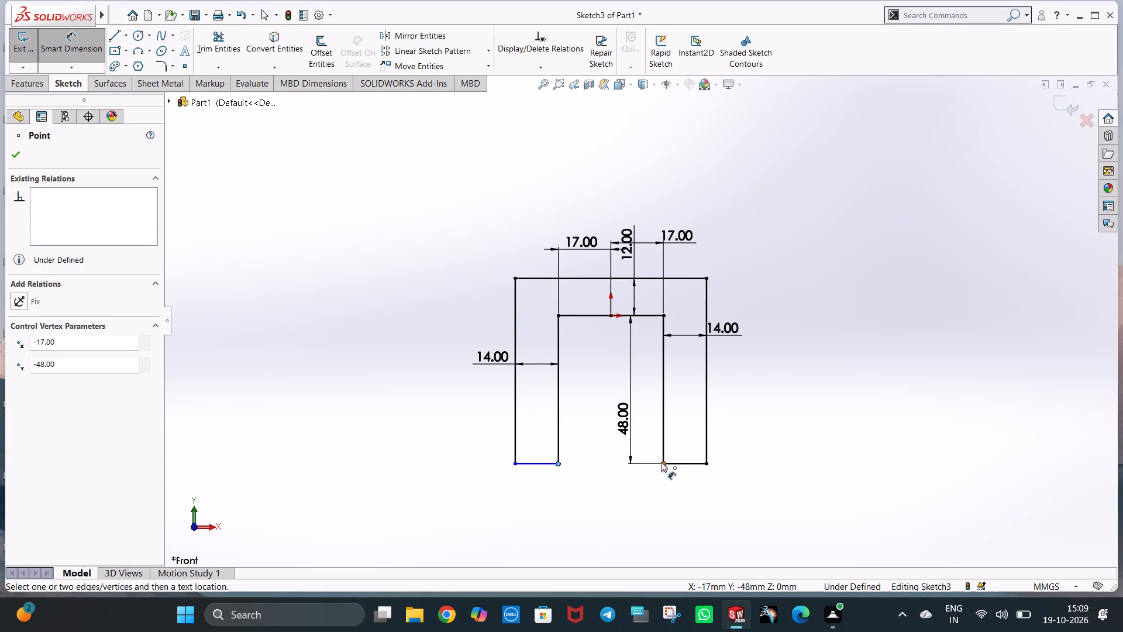
click(662, 463)
click(585, 506)
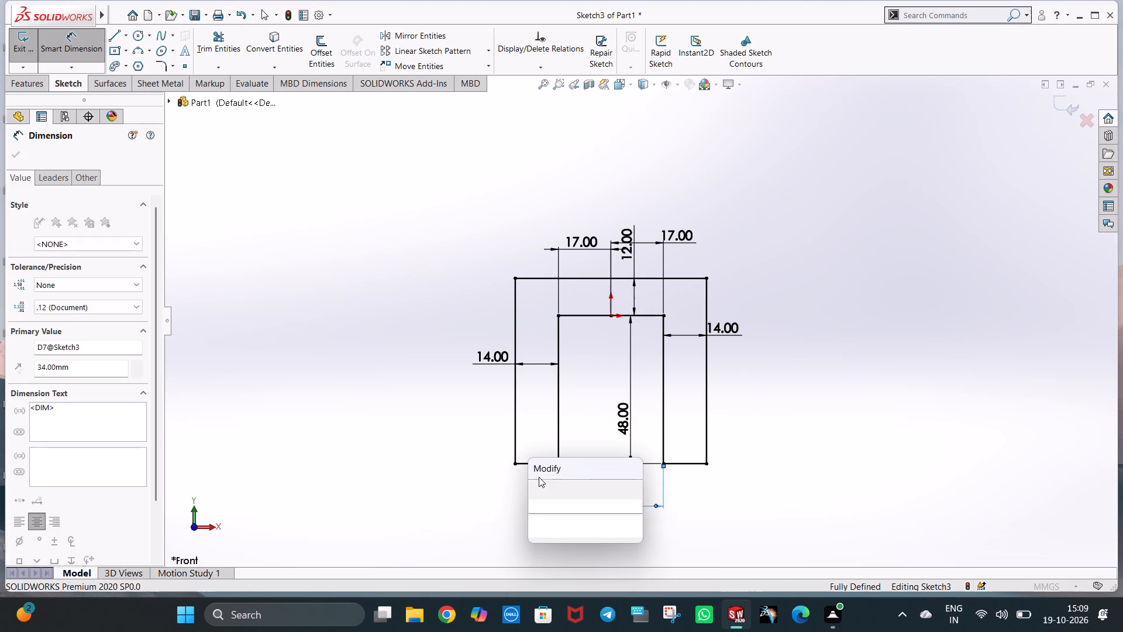
click(539, 489)
click(832, 390)
drag(587, 504, 607, 490)
click(831, 341)
key(Escape)
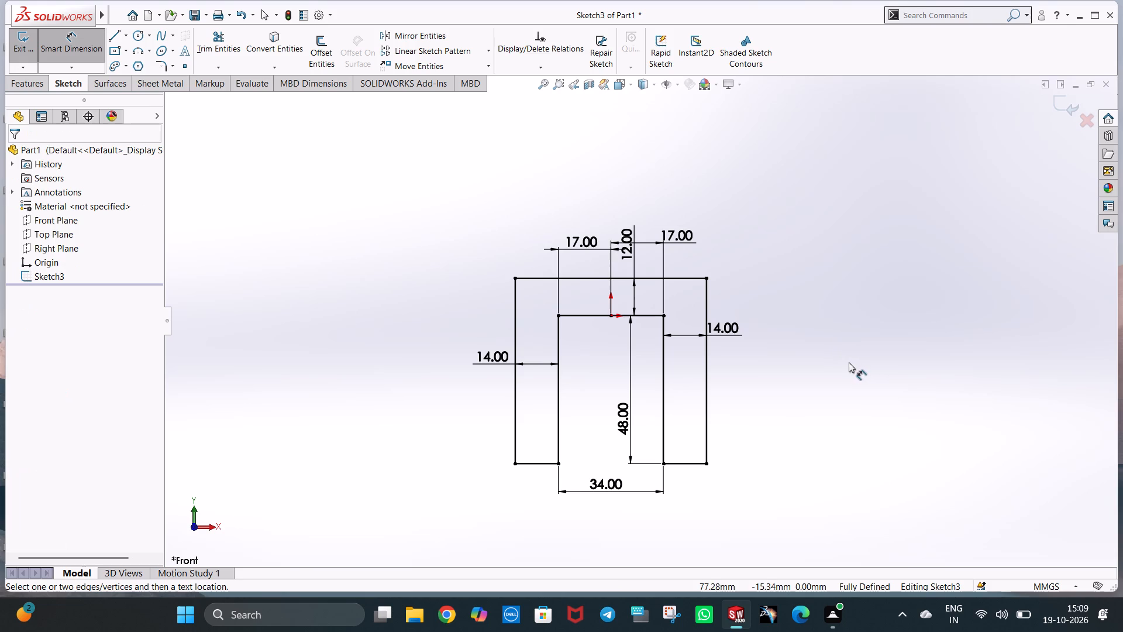
Draw a 110 mm vertical centerline upward through the origin, starting midway between the legs at their bottom level.
click(128, 40)
click(162, 71)
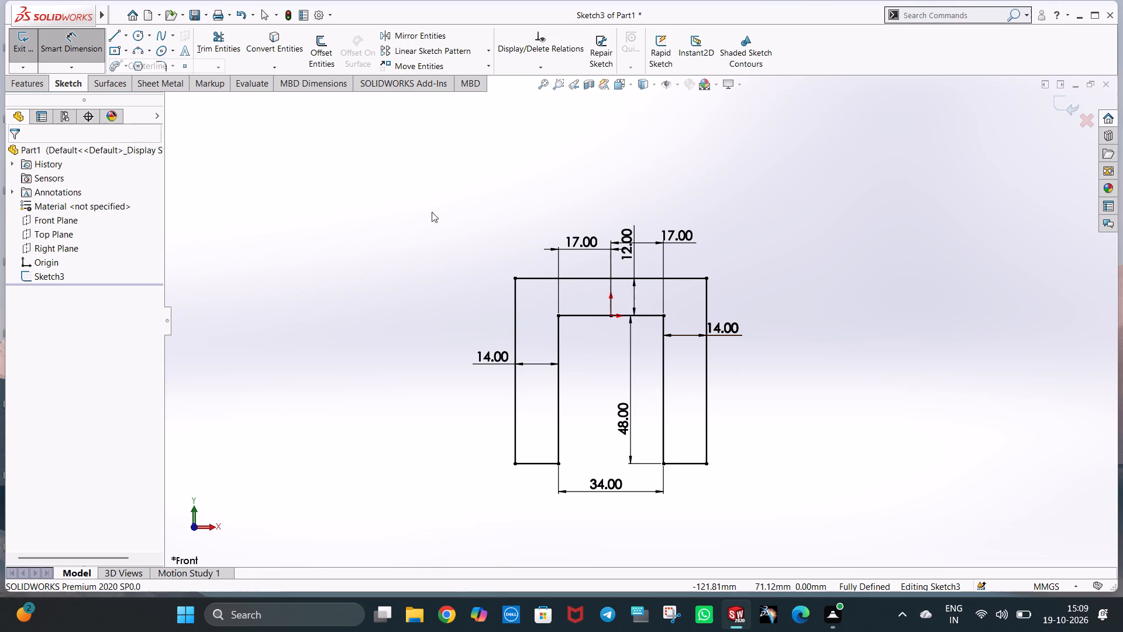
click(611, 464)
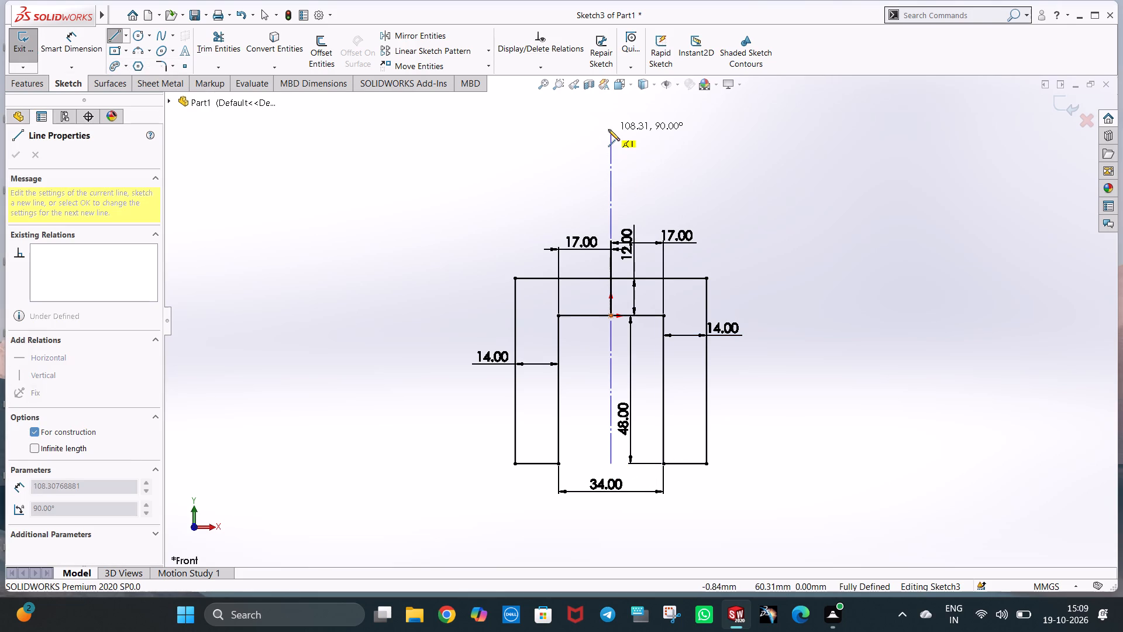
click(608, 129)
text(110)
key(Return)
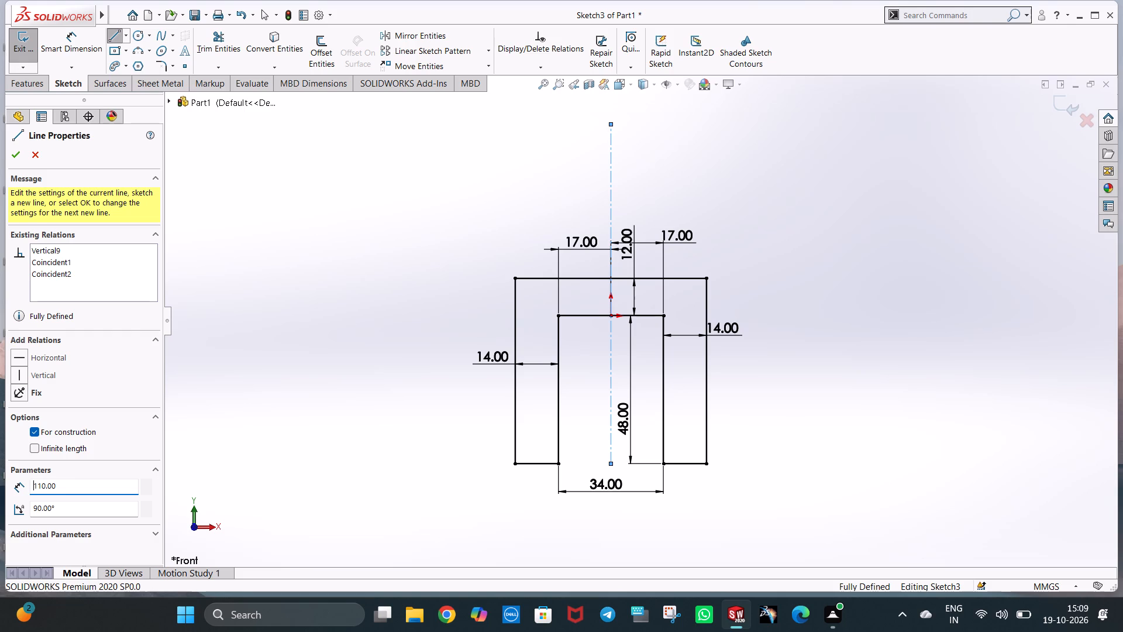
key(Escape)
click(539, 145)
key(Escape)
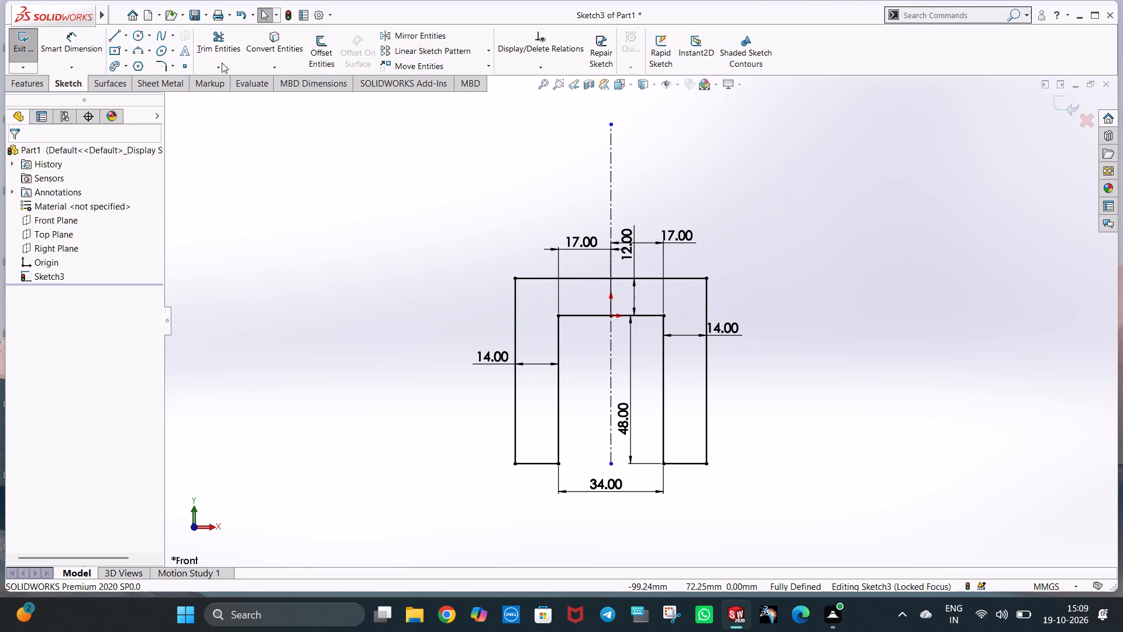
Draw a 9 mm horizontal line toward +X from the centerline's top end and a vertical line down to the profile's top edge.
click(117, 33)
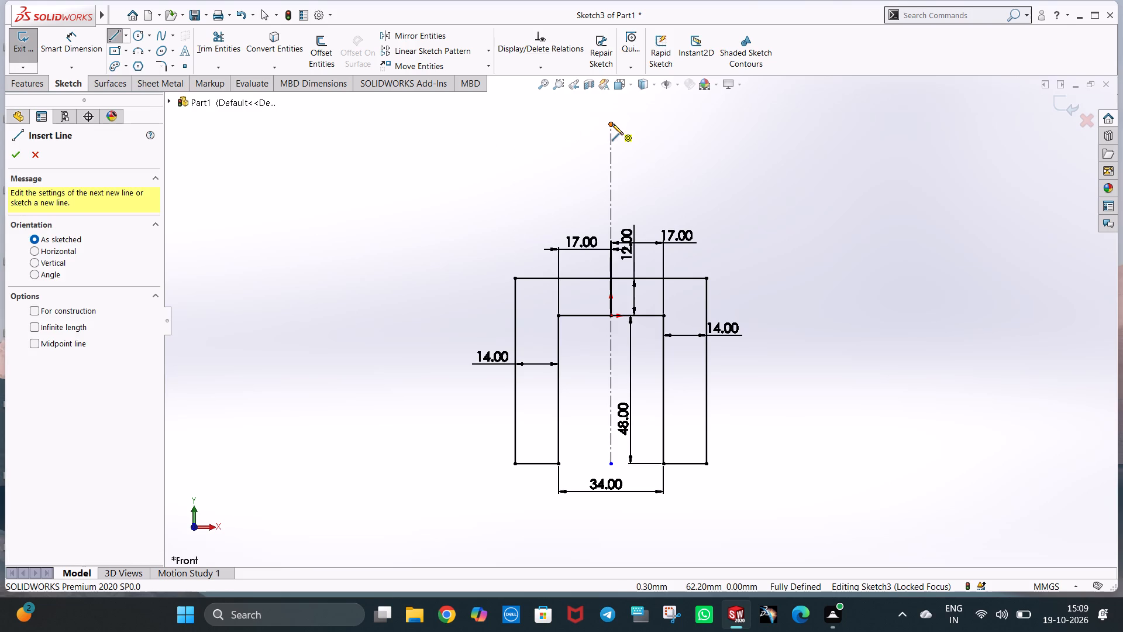
click(612, 125)
click(637, 123)
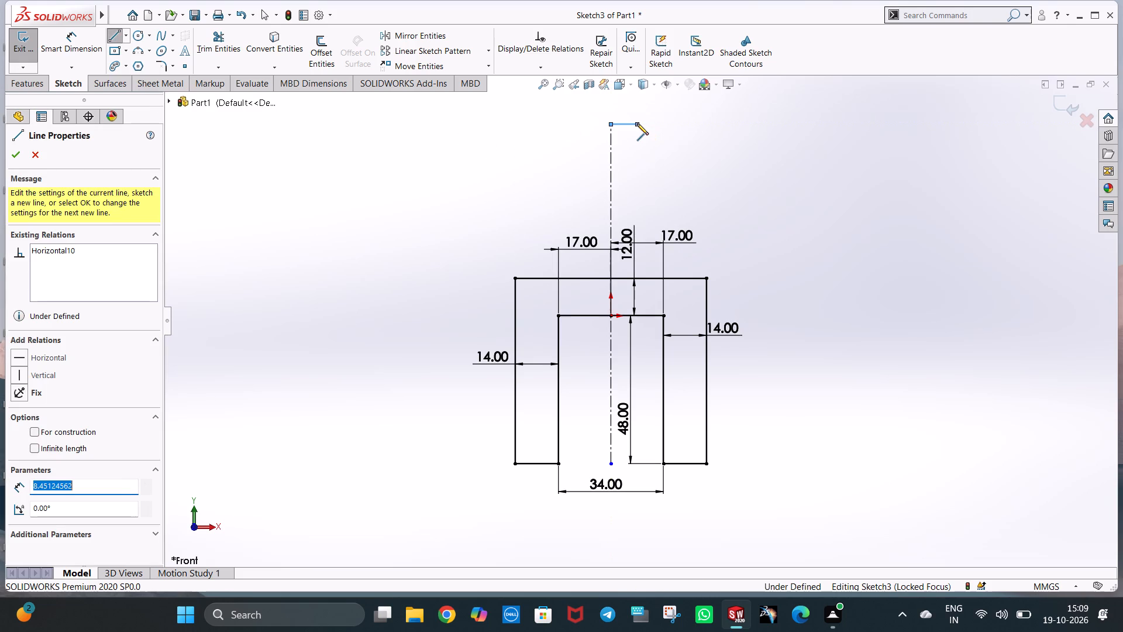
key(9)
key(Return)
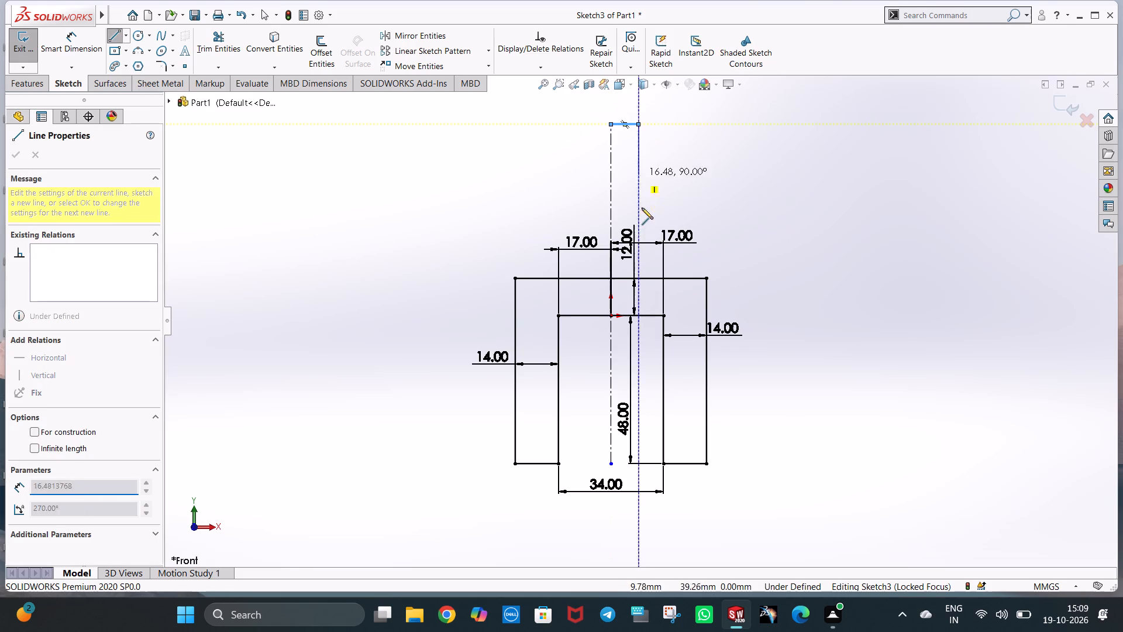
click(636, 279)
key(Escape)
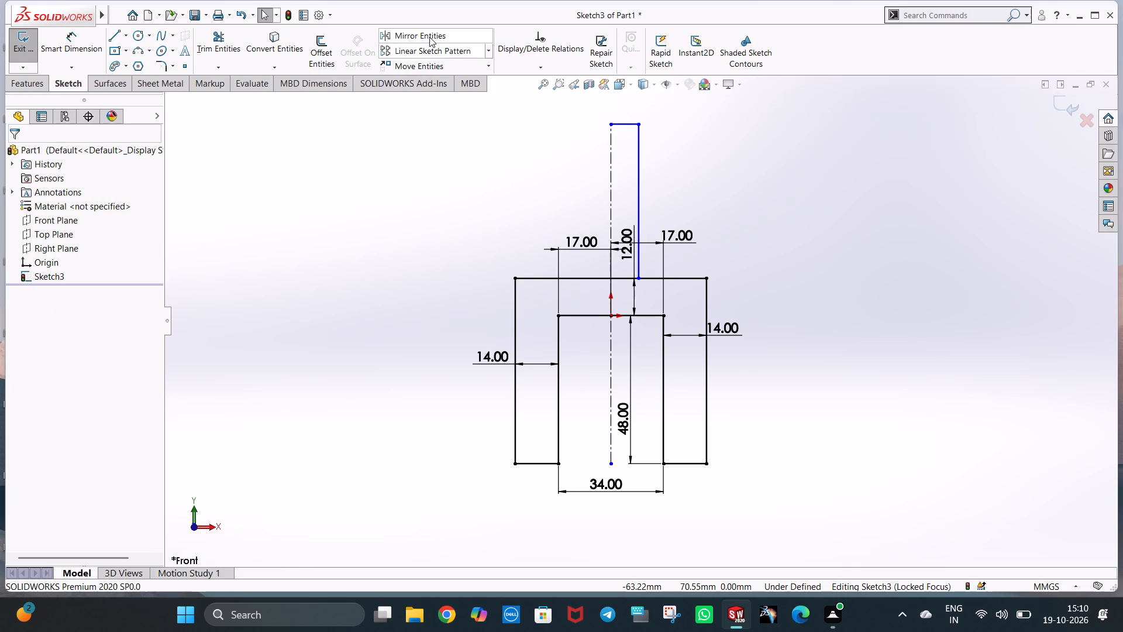
Mirror the new horizontal and vertical lines about the vertical centerline to form the stem outline.
click(429, 37)
click(640, 172)
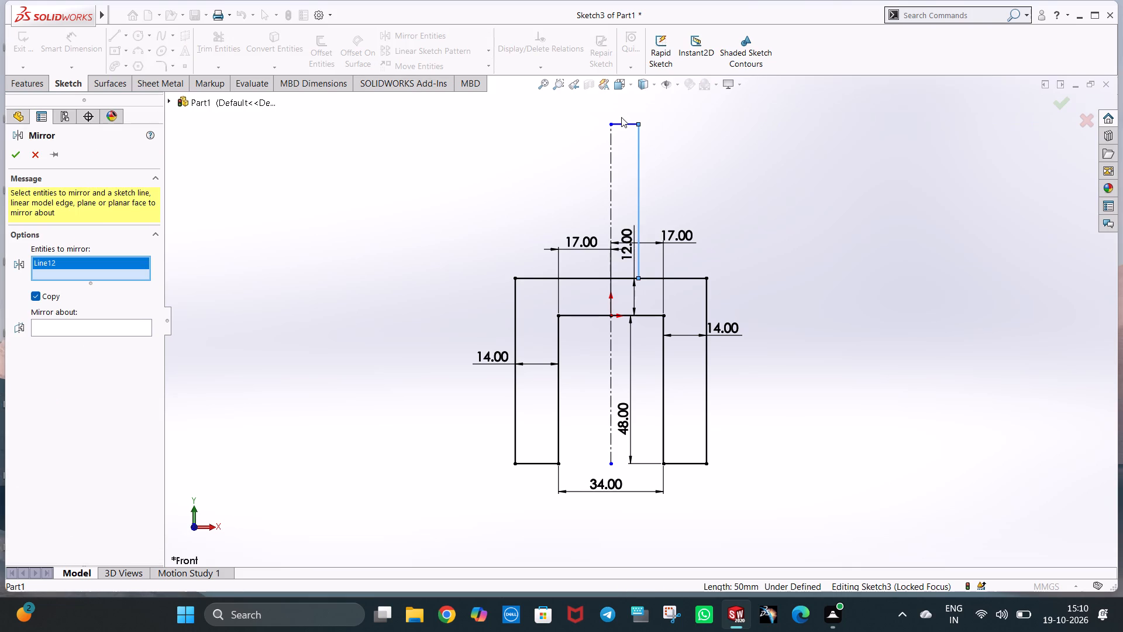
click(622, 121)
click(114, 338)
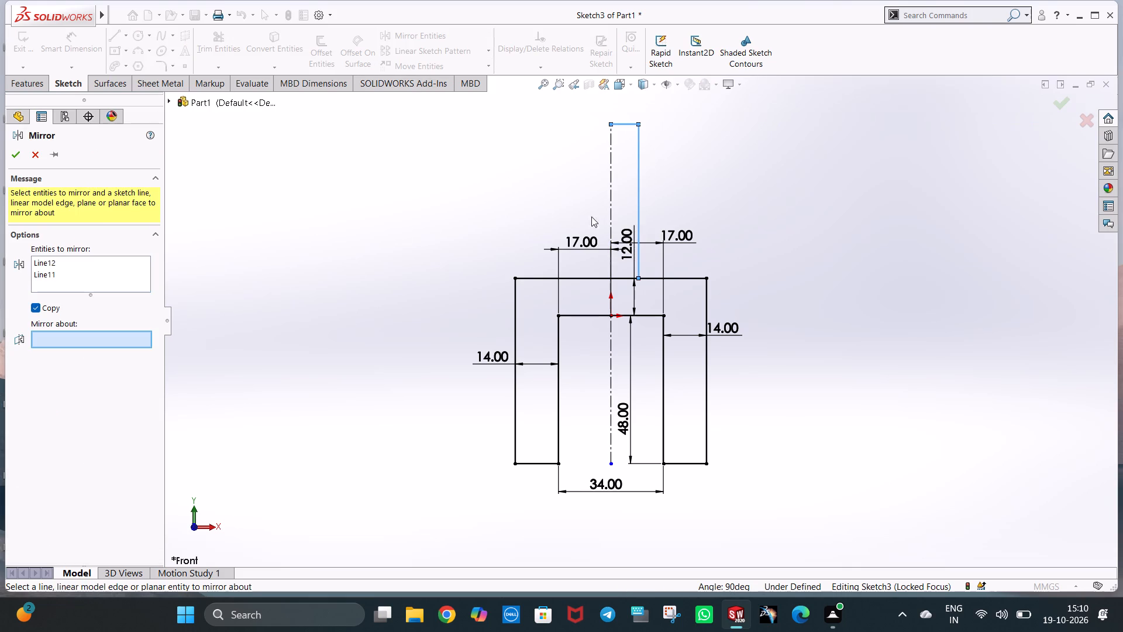
click(609, 168)
right_click(609, 168)
click(723, 157)
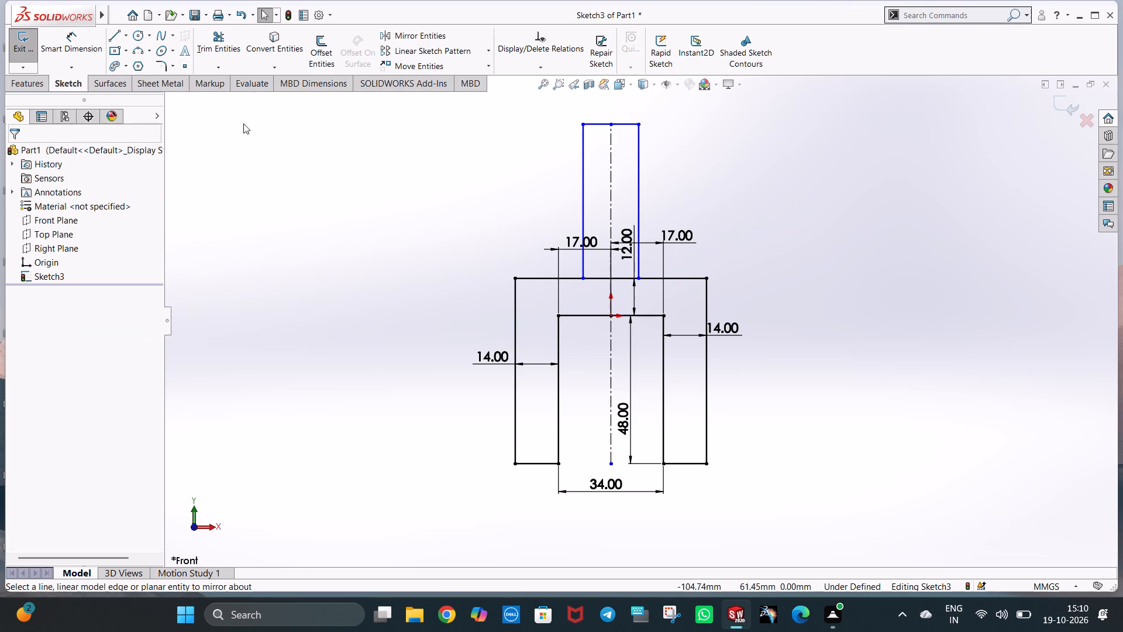
Dimension the stem's width between its two vertical sides, accepting the proposed value.
click(89, 39)
click(582, 176)
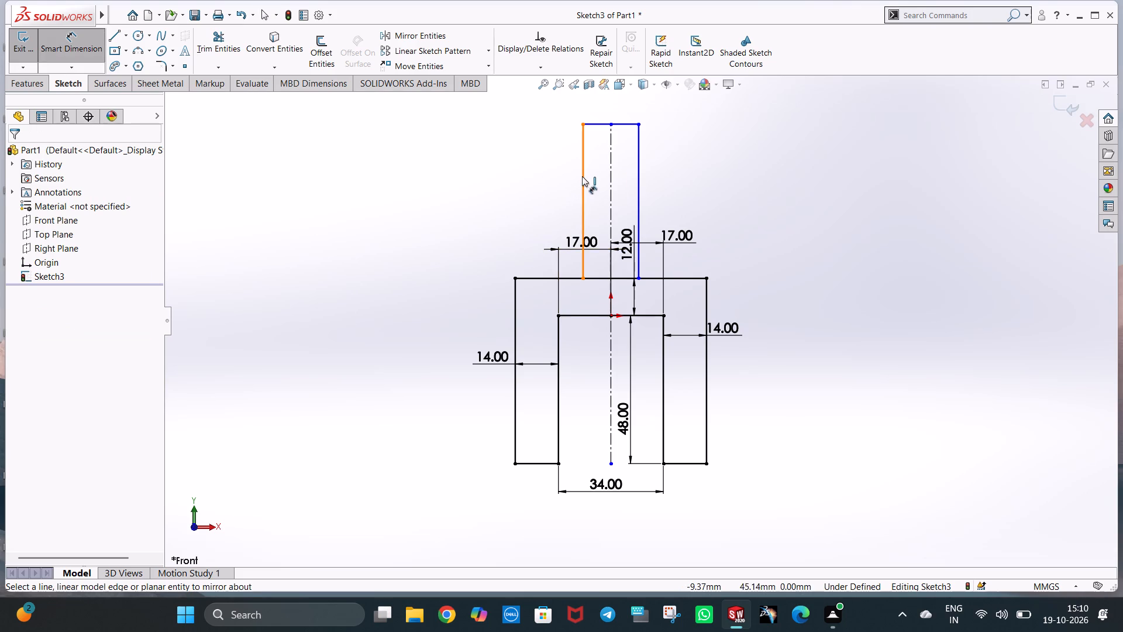
click(640, 175)
click(650, 176)
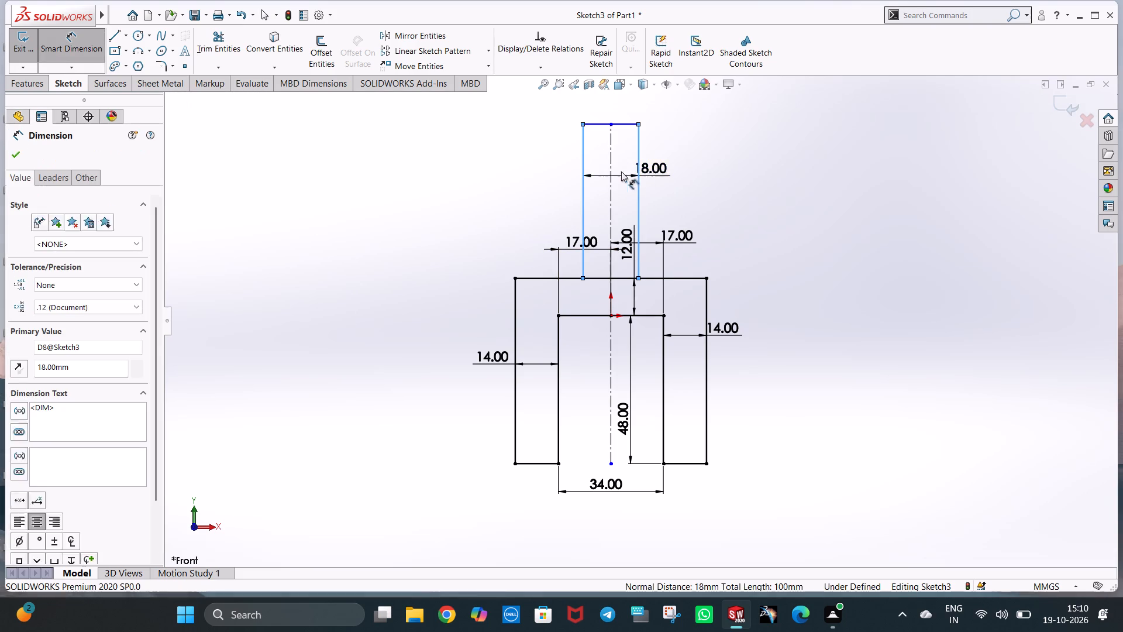
click(600, 160)
click(714, 138)
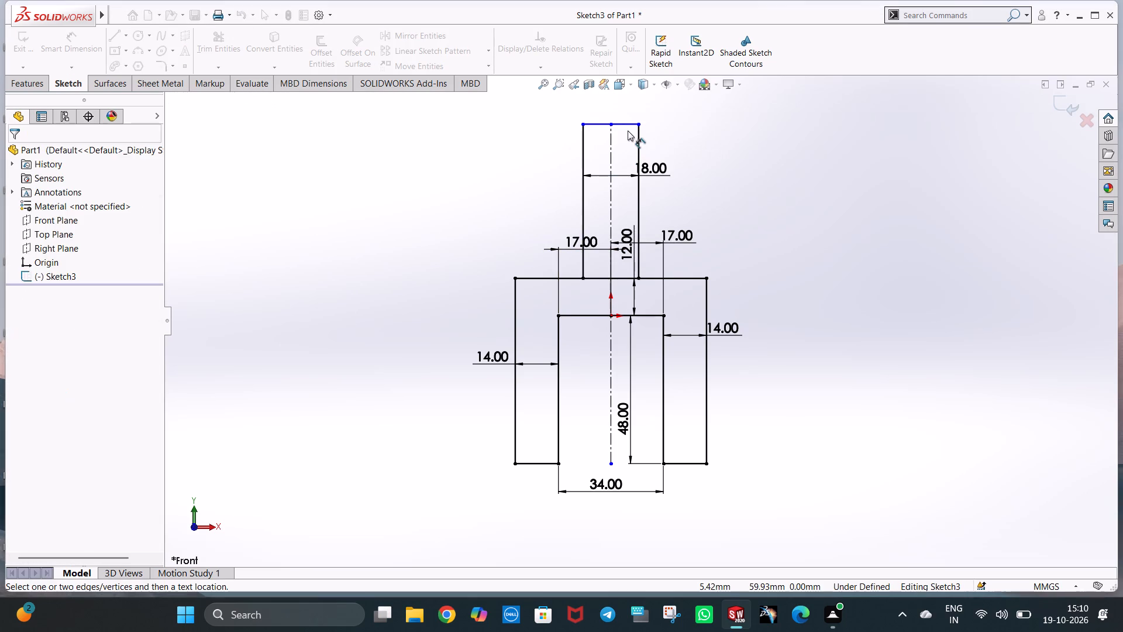
Add a vertical dimension from the origin to the stem's top edge, accepting the proposed value.
click(626, 125)
key(Escape)
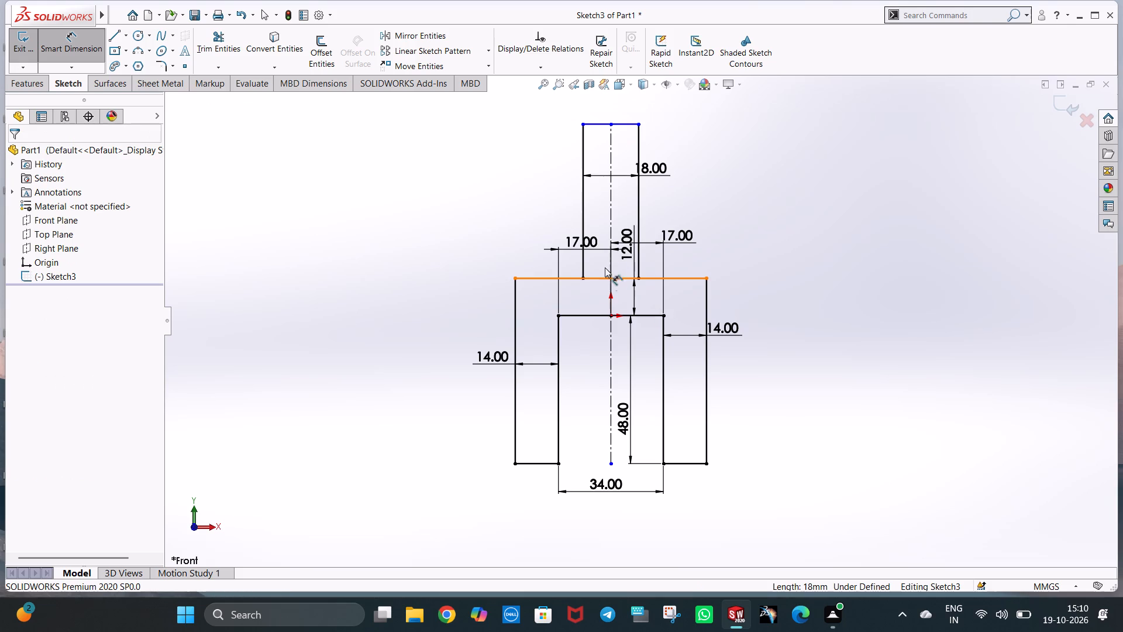
click(612, 317)
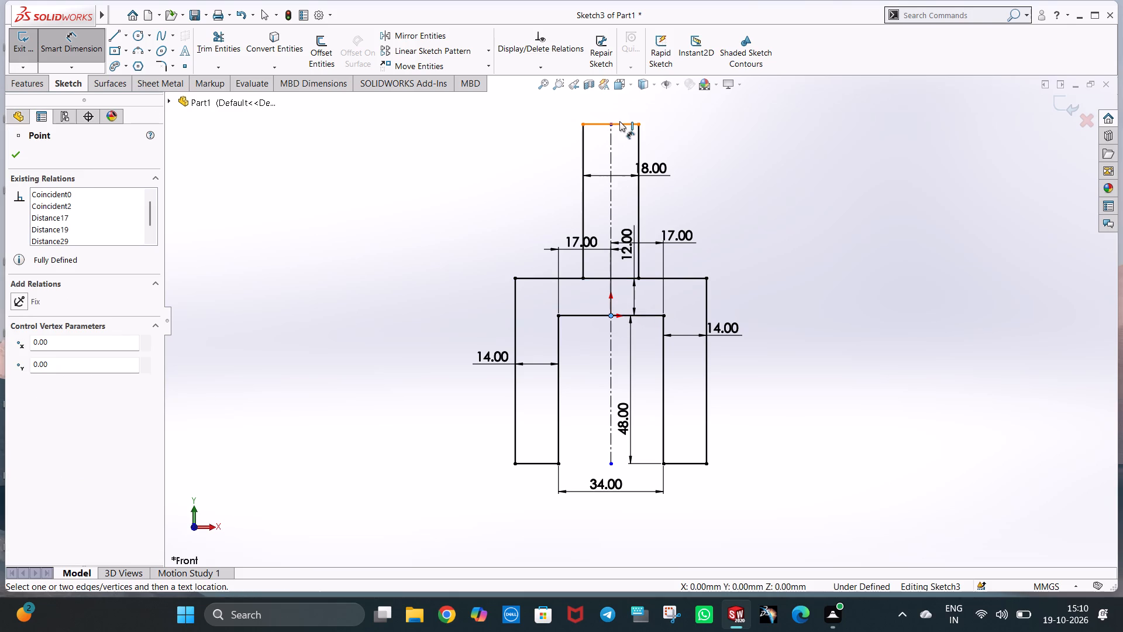
click(620, 122)
click(723, 188)
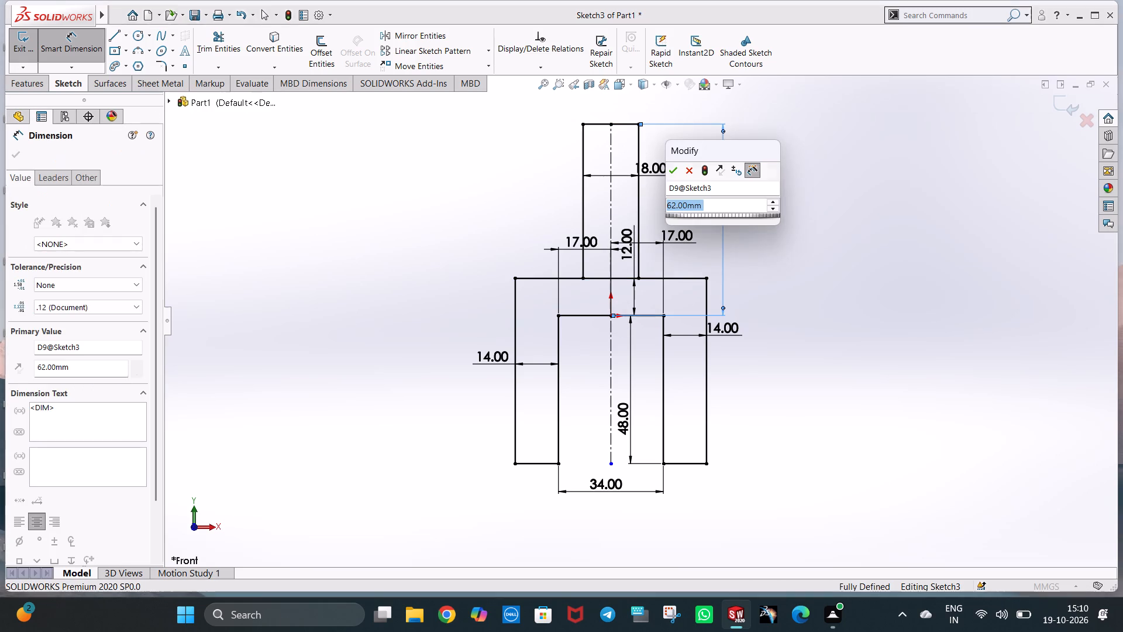
click(667, 170)
click(801, 242)
key(Escape)
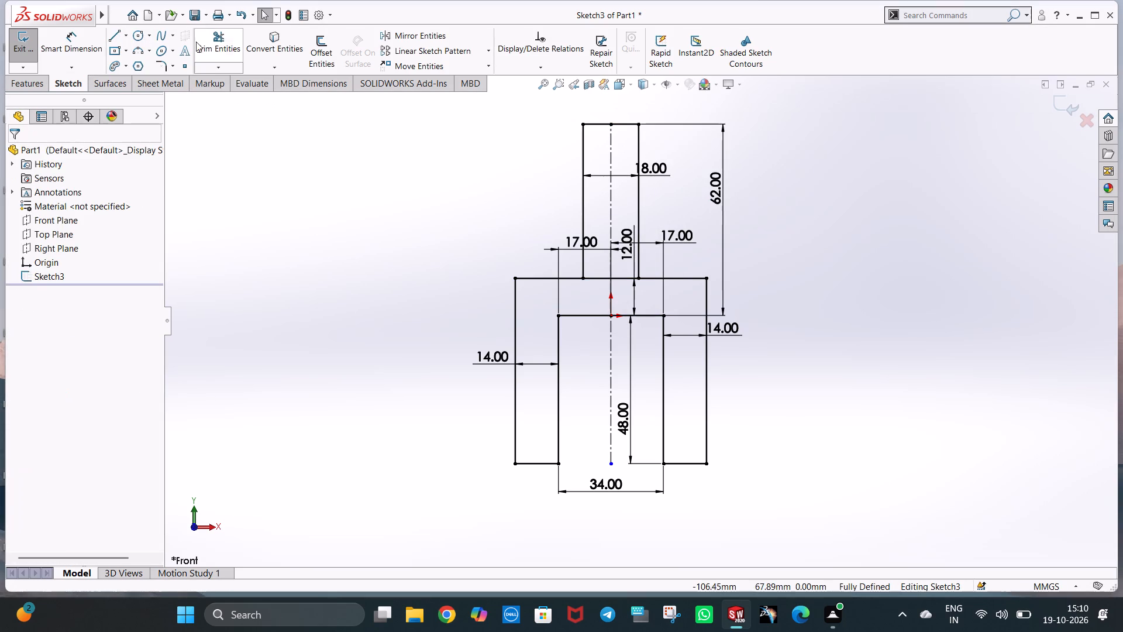
Trim away the part of the inverted U's top edge that lies between the stem's two vertical sides.
click(217, 40)
drag(602, 265, 602, 297)
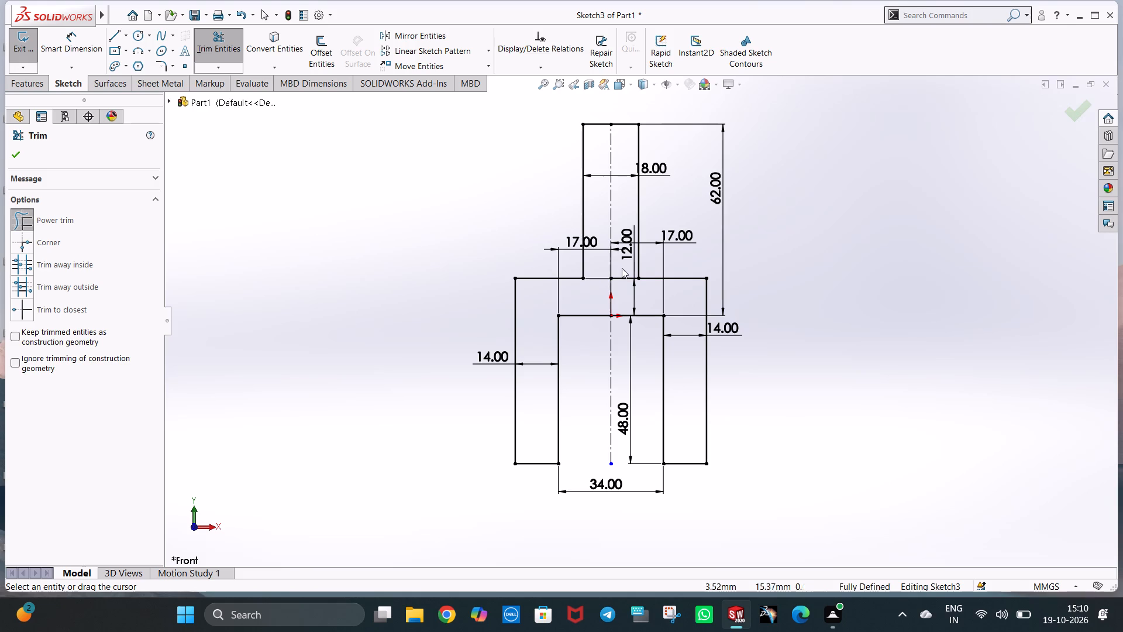
drag(623, 268, 624, 285)
key(Escape)
click(750, 246)
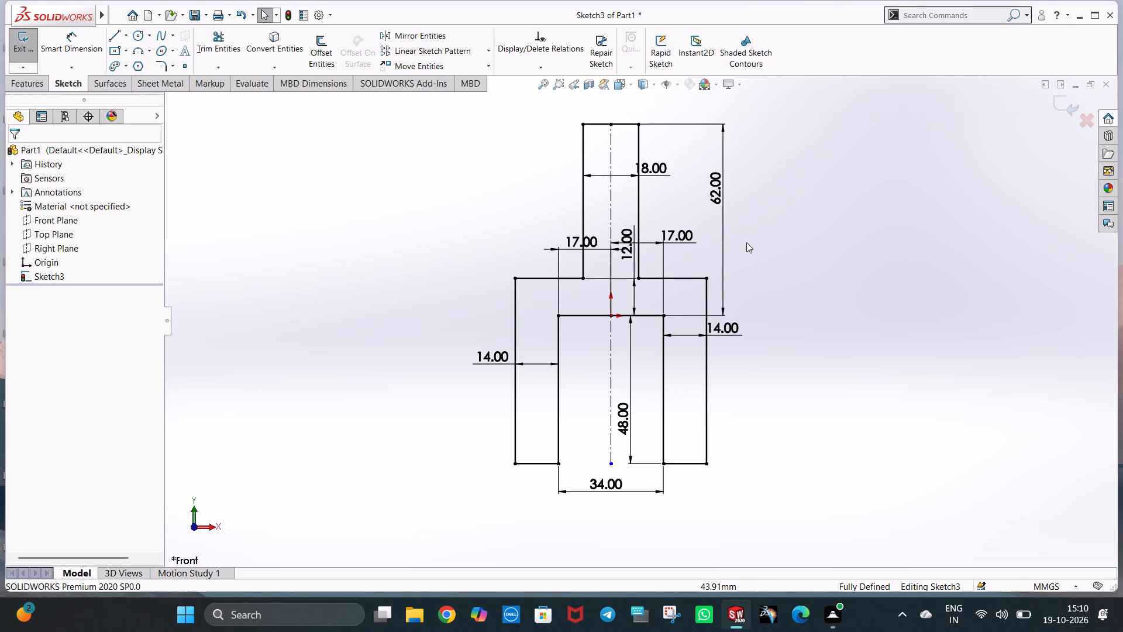
Extrude the finished profile as a blind boss 56 mm deep, with the direction reversed to run behind the sketch plane.
scroll(786, 261, up, 1)
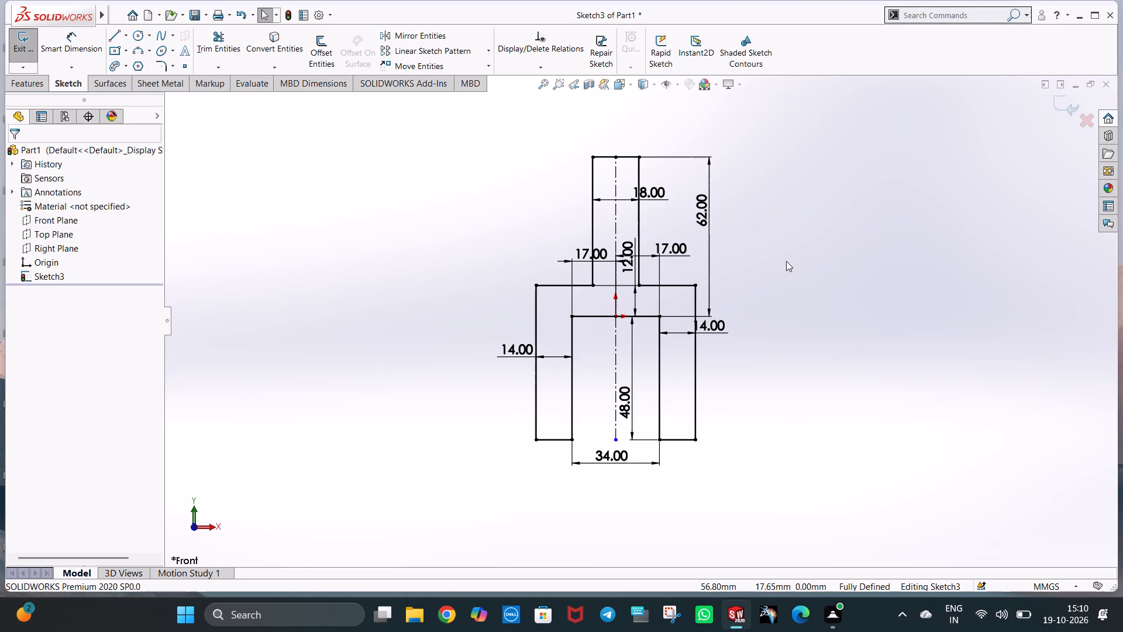
middle_drag(787, 263, 767, 280)
key(ctrl+1)
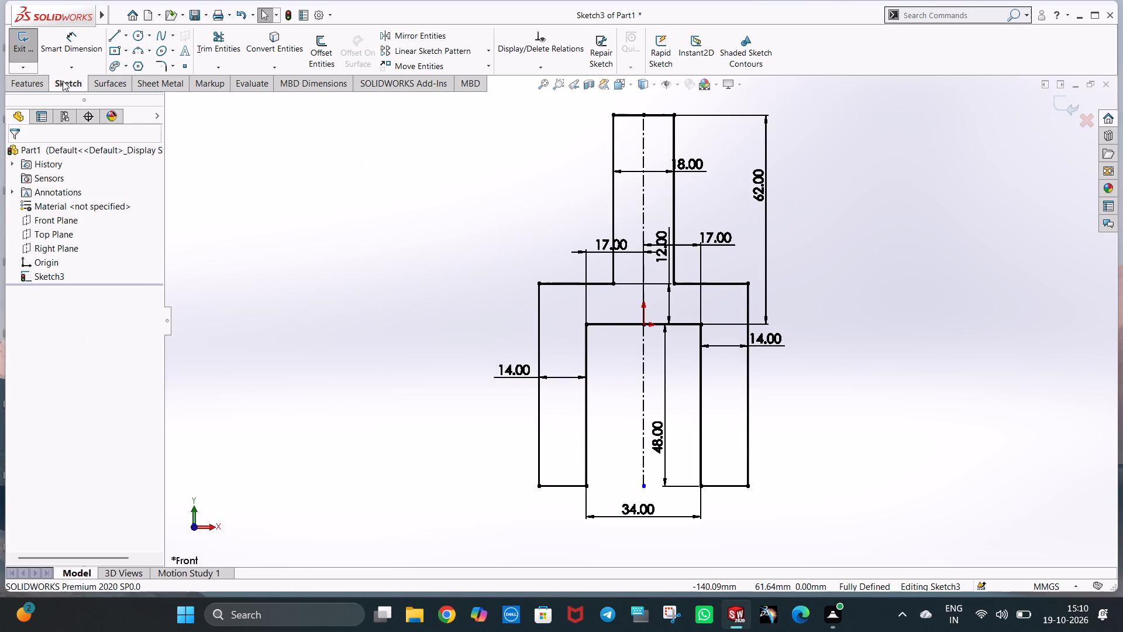
click(40, 83)
click(38, 54)
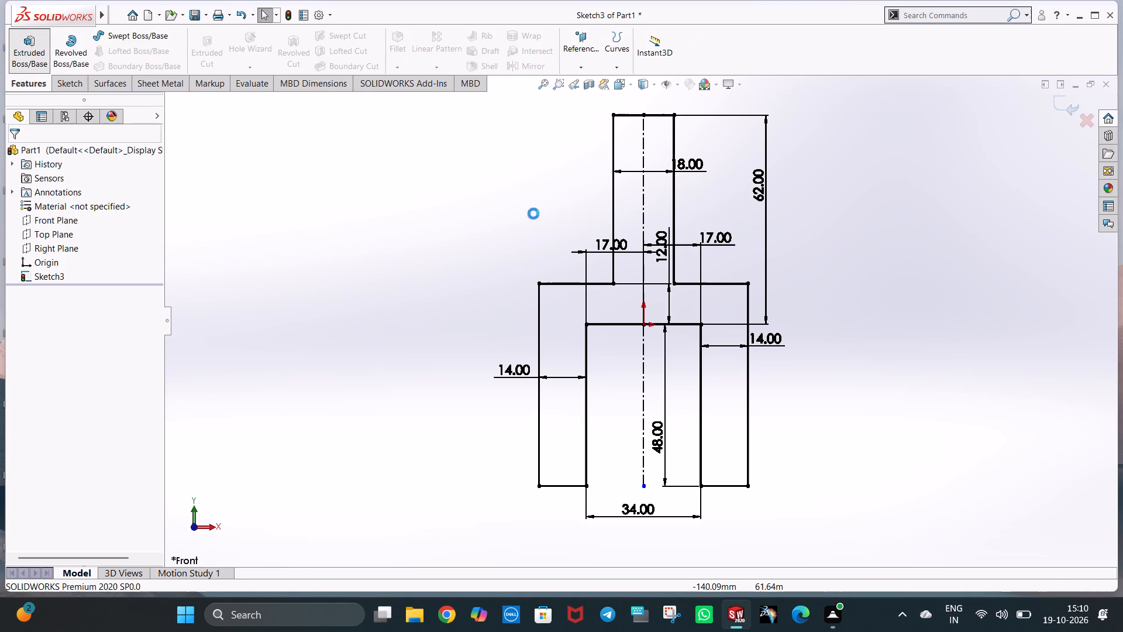
scroll(966, 386, up, 1)
scroll(888, 395, up, 1)
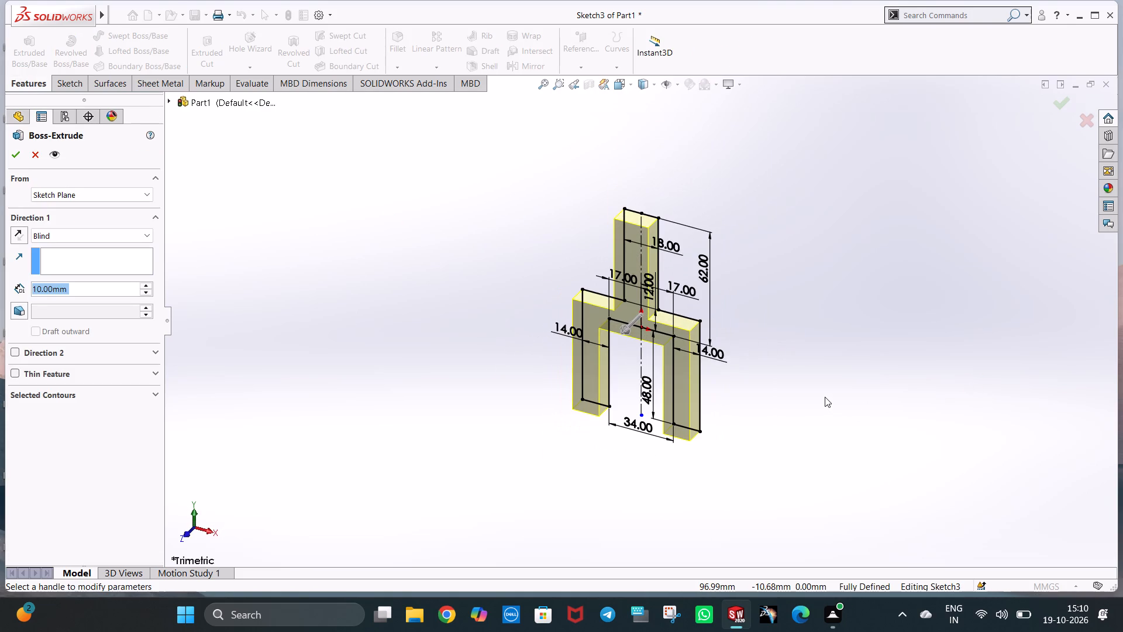
middle_drag(826, 389, 804, 413)
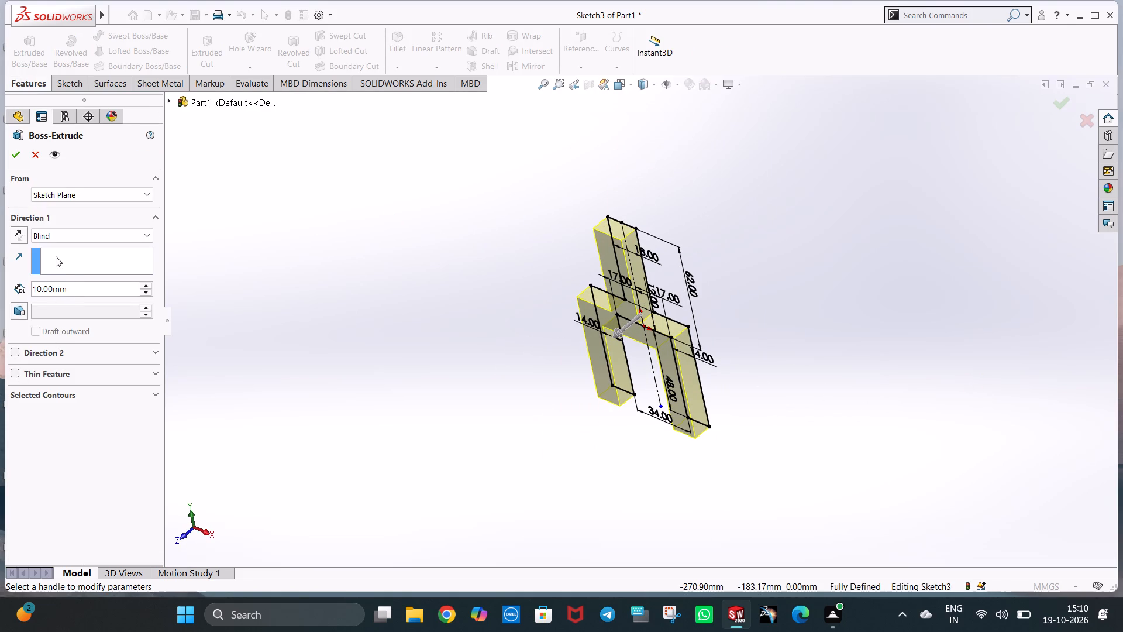
middle_drag(664, 348, 647, 391)
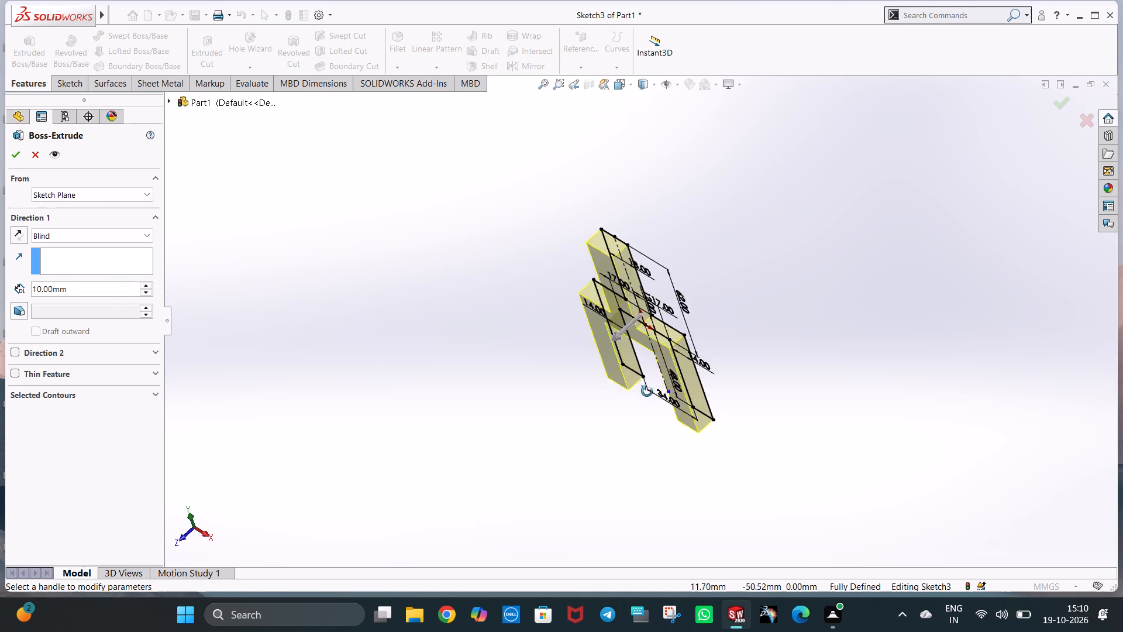
middle_drag(647, 391, 677, 349)
click(13, 235)
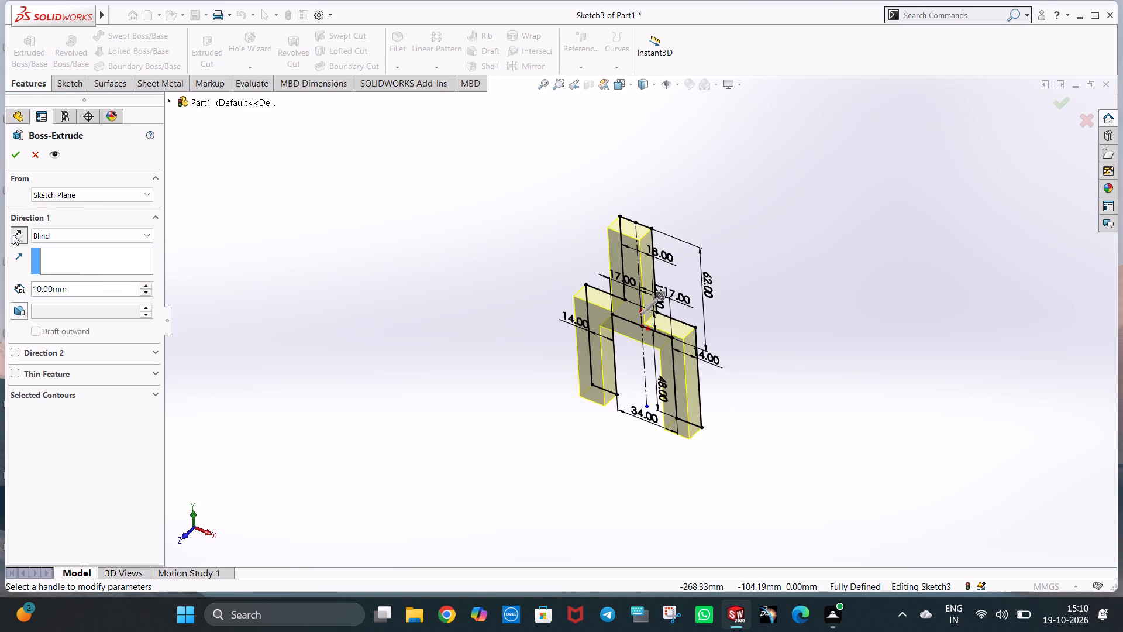
drag(108, 288, 33, 290)
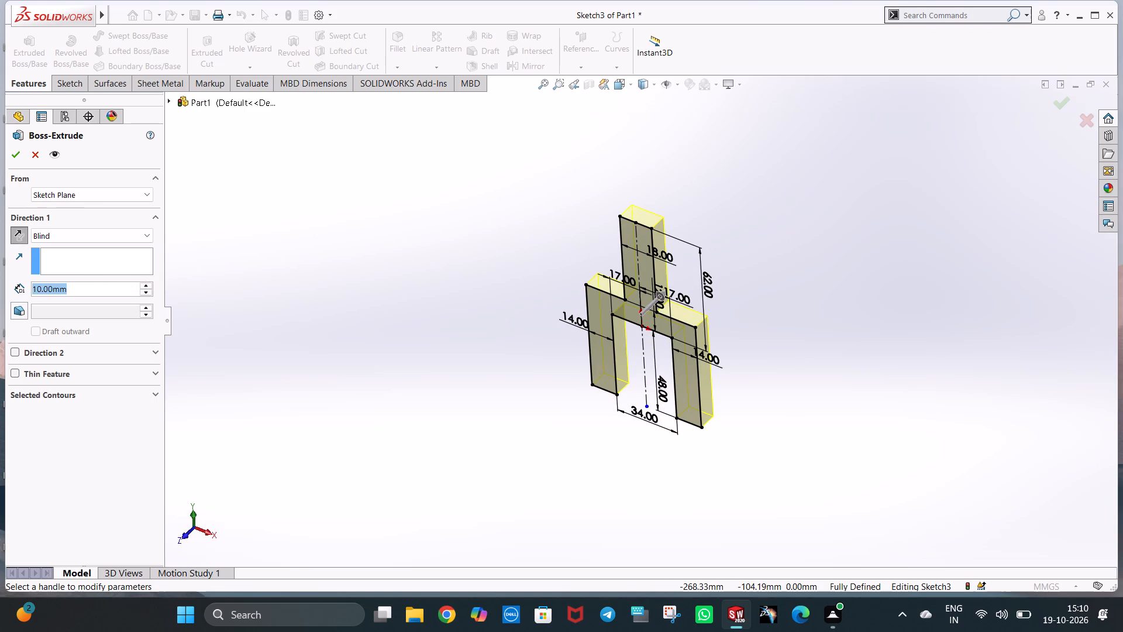
drag(33, 290, 33, 291)
key(5)
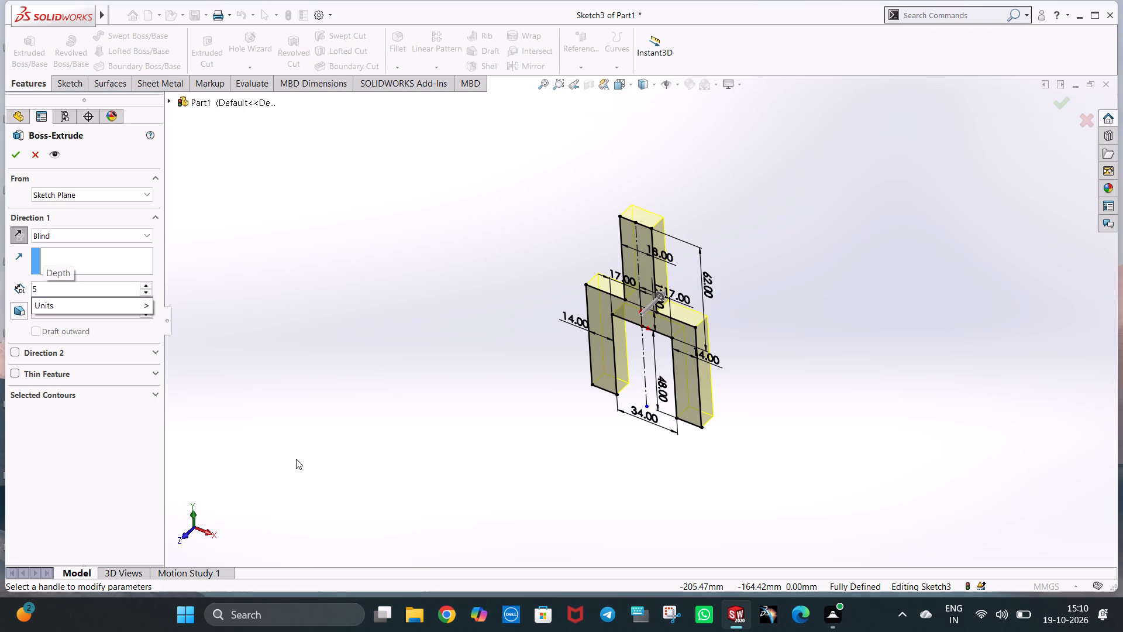
key(6)
key(Return)
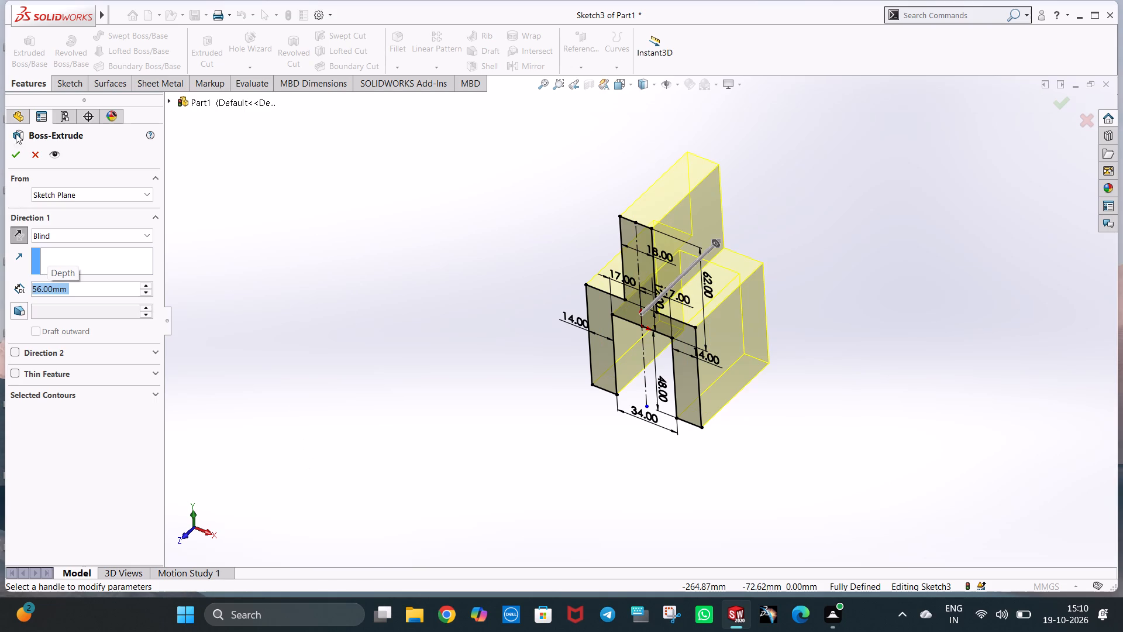
click(18, 150)
click(505, 309)
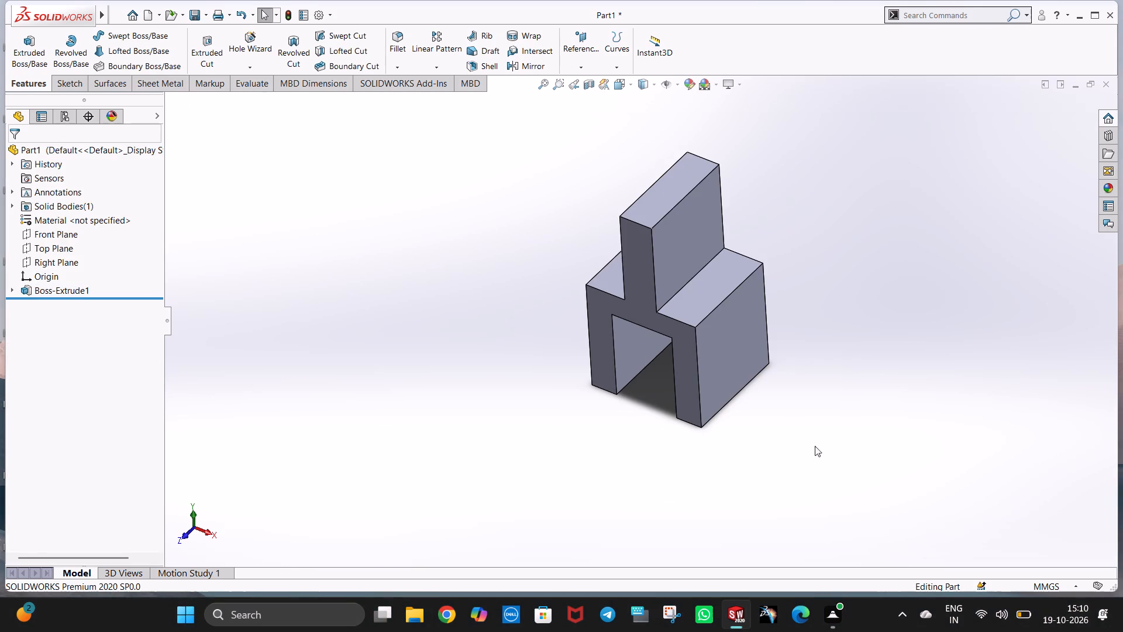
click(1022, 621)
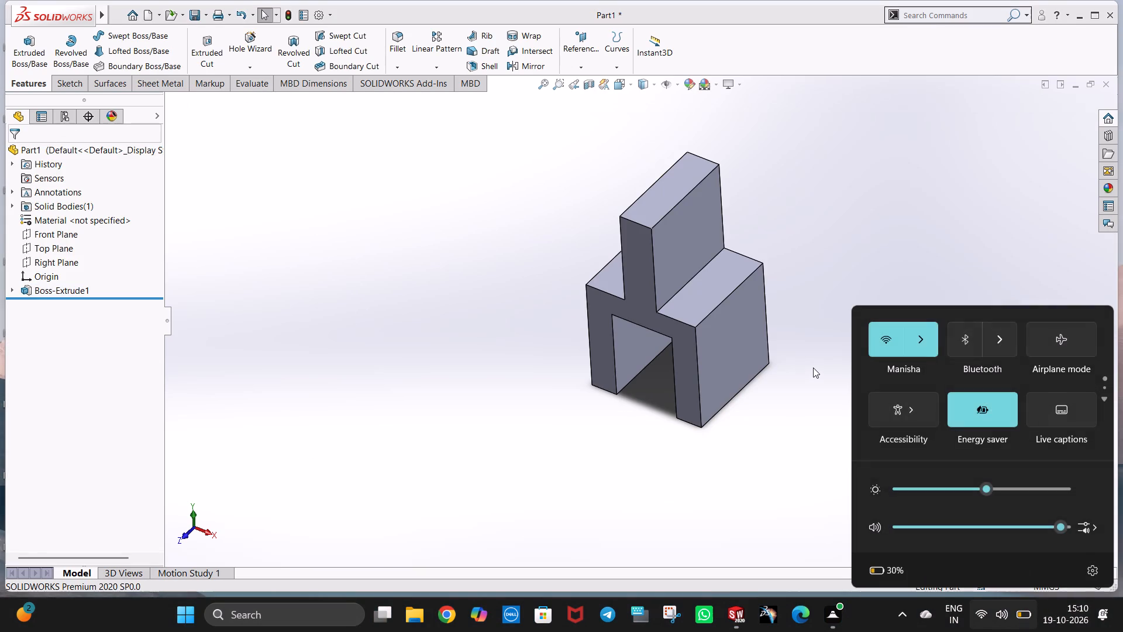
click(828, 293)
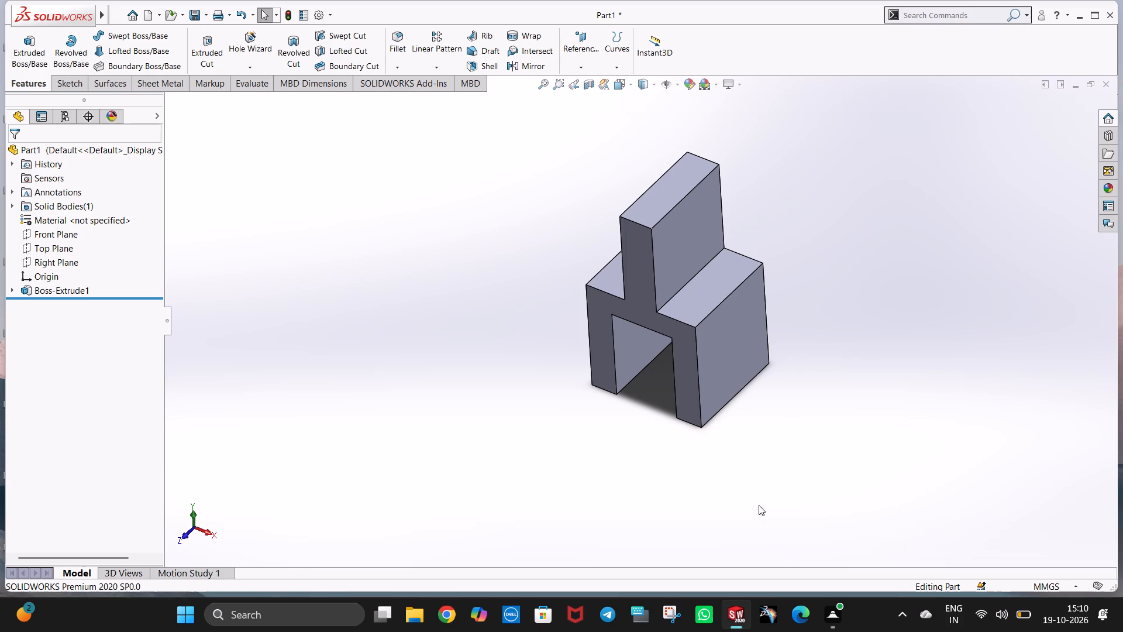
Start a new sketch on the outer side face of the right-hand leg, viewed face-on.
middle_drag(798, 387, 718, 399)
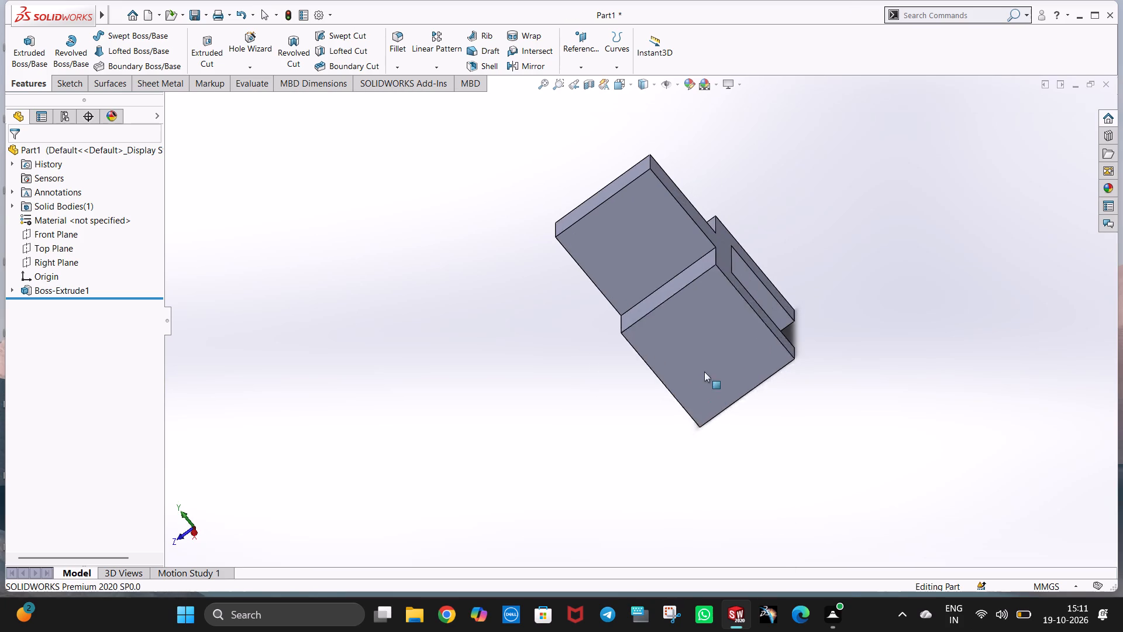
right_click(693, 349)
click(719, 335)
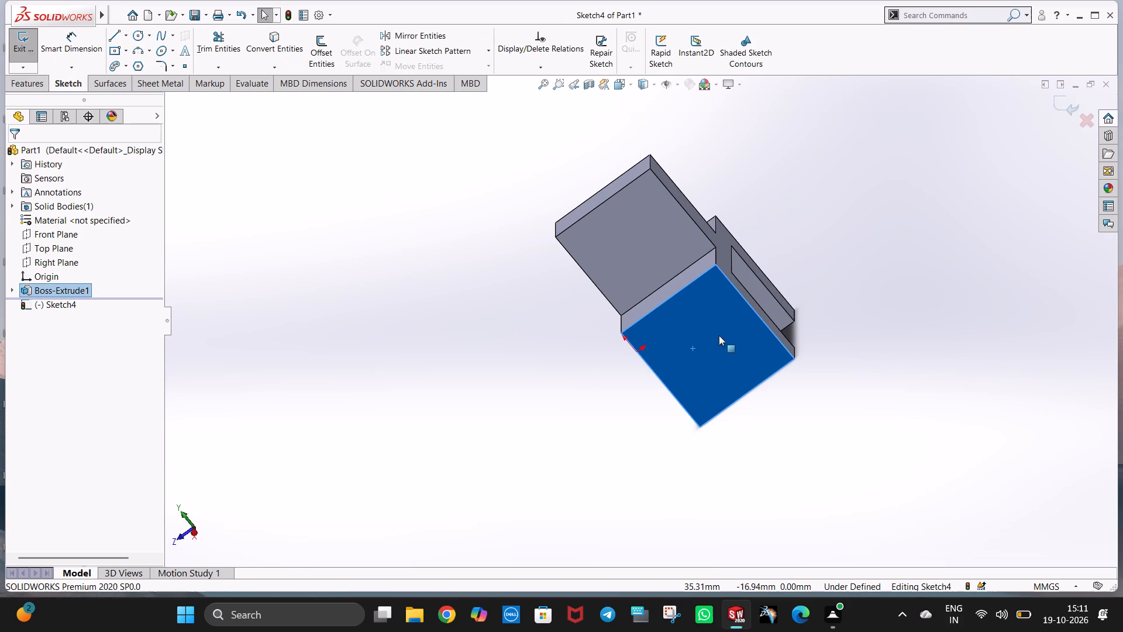
key(ctrl+8)
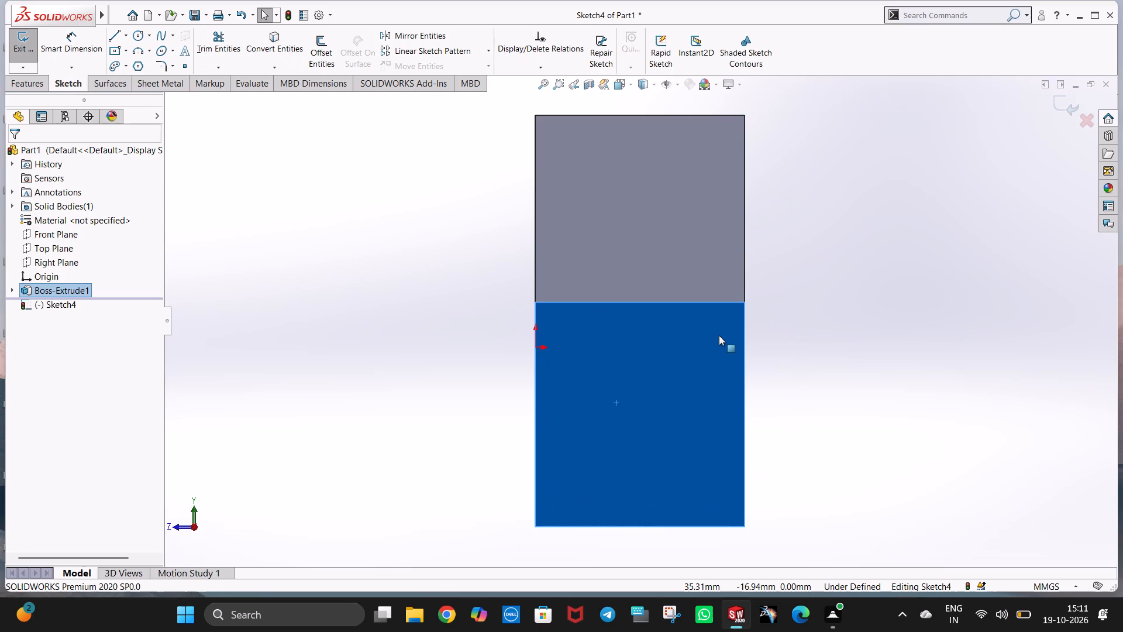
Draw a vertical centerline 40 mm long upward from the midpoint of the face's bottom edge.
click(123, 33)
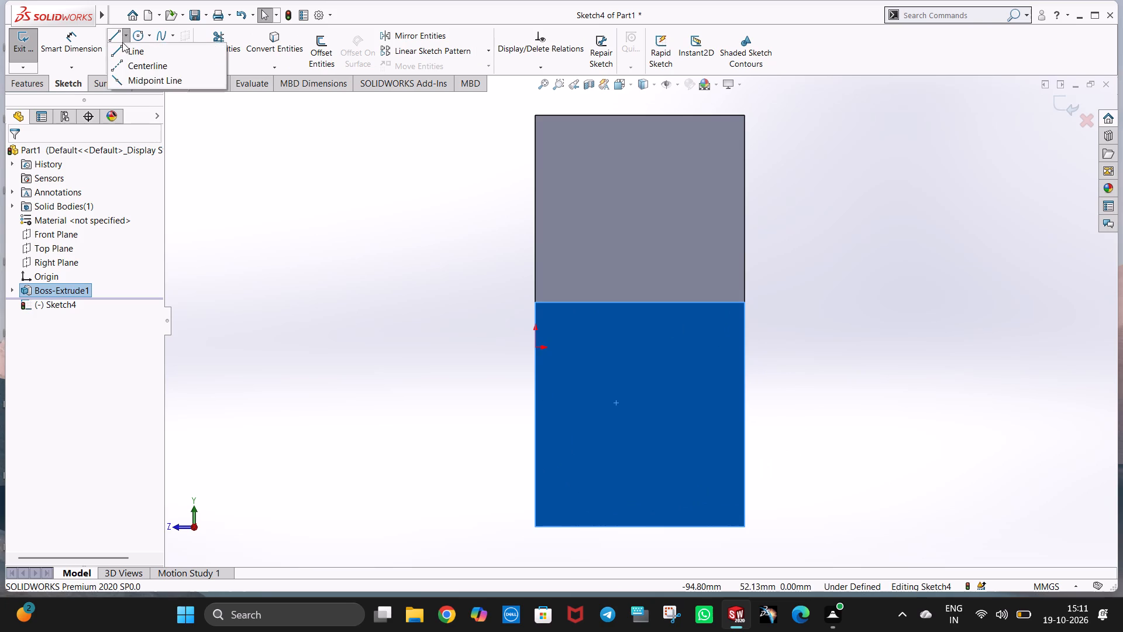
click(123, 62)
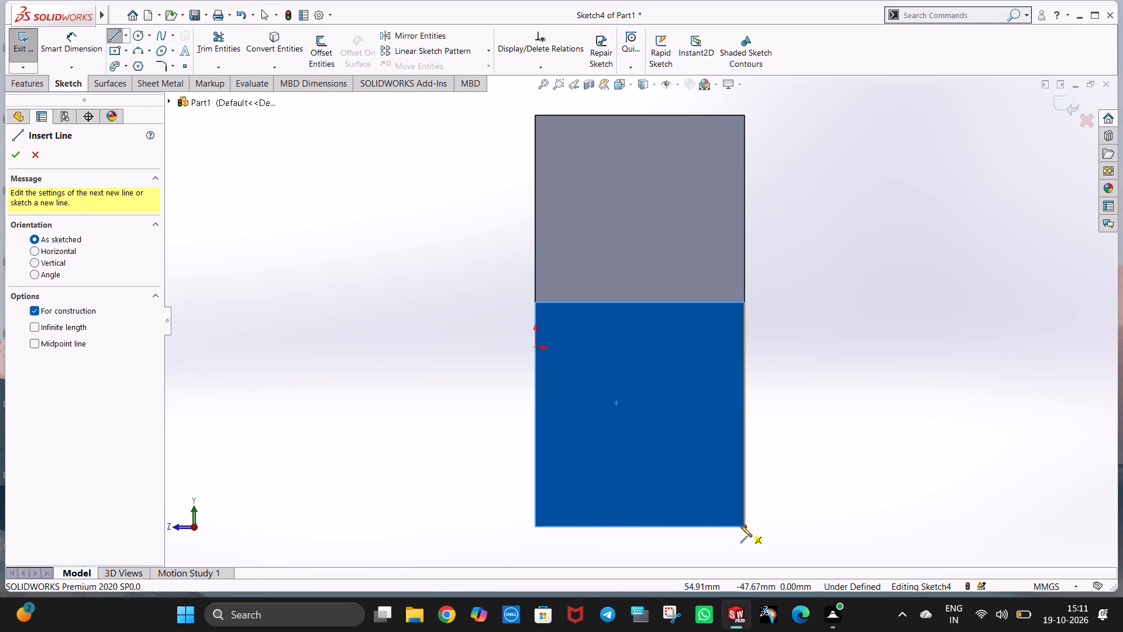
click(640, 526)
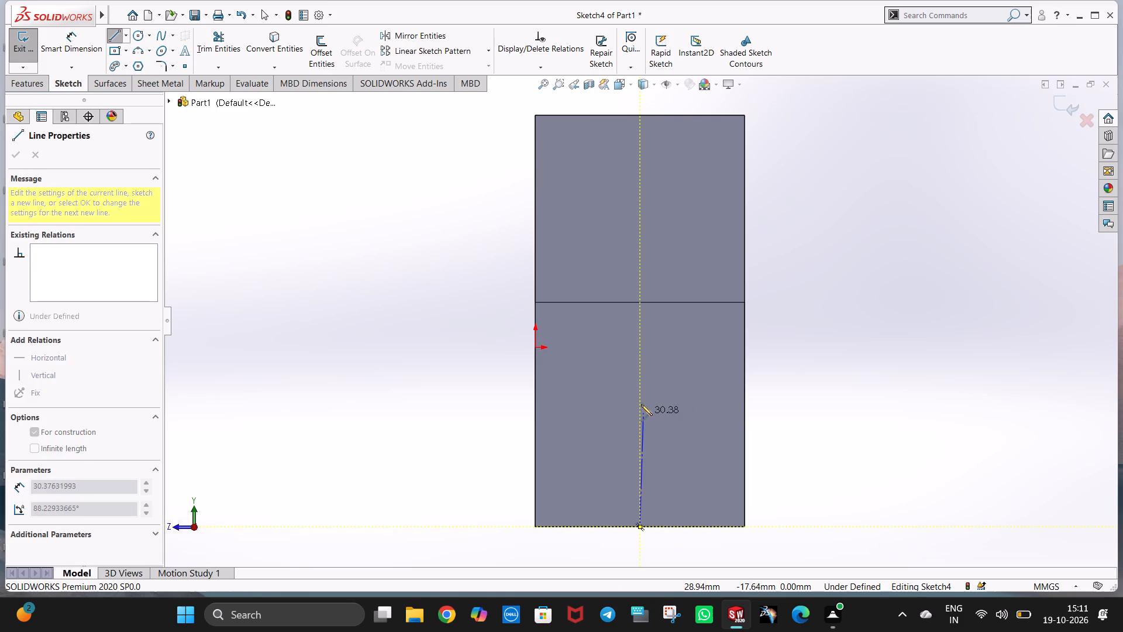
click(639, 368)
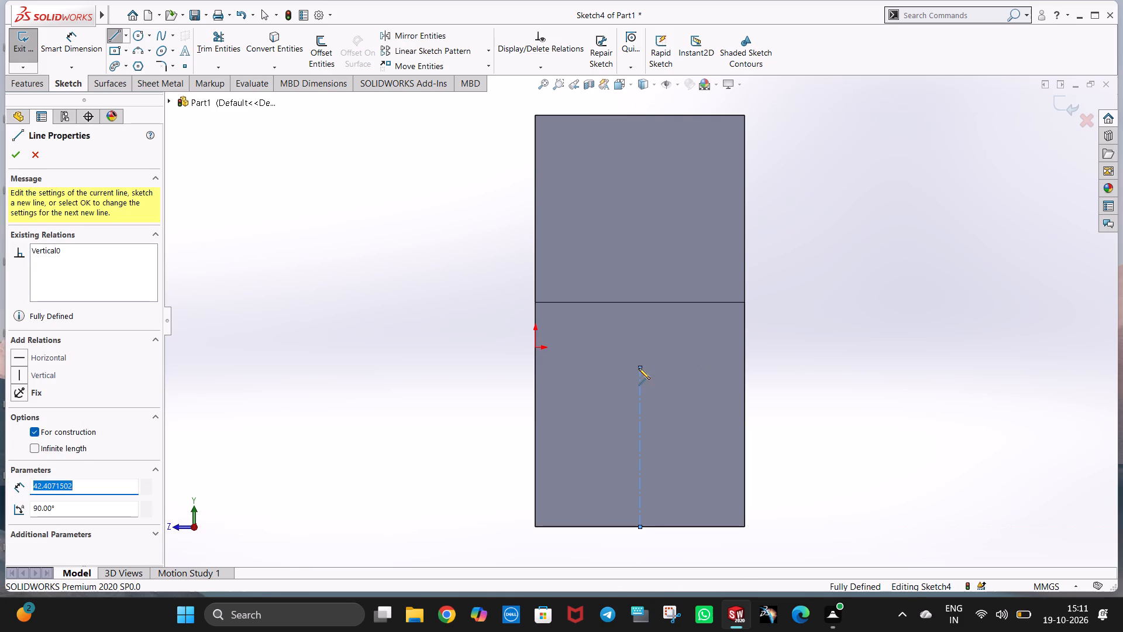
text(40)
key(Return)
key(Escape)
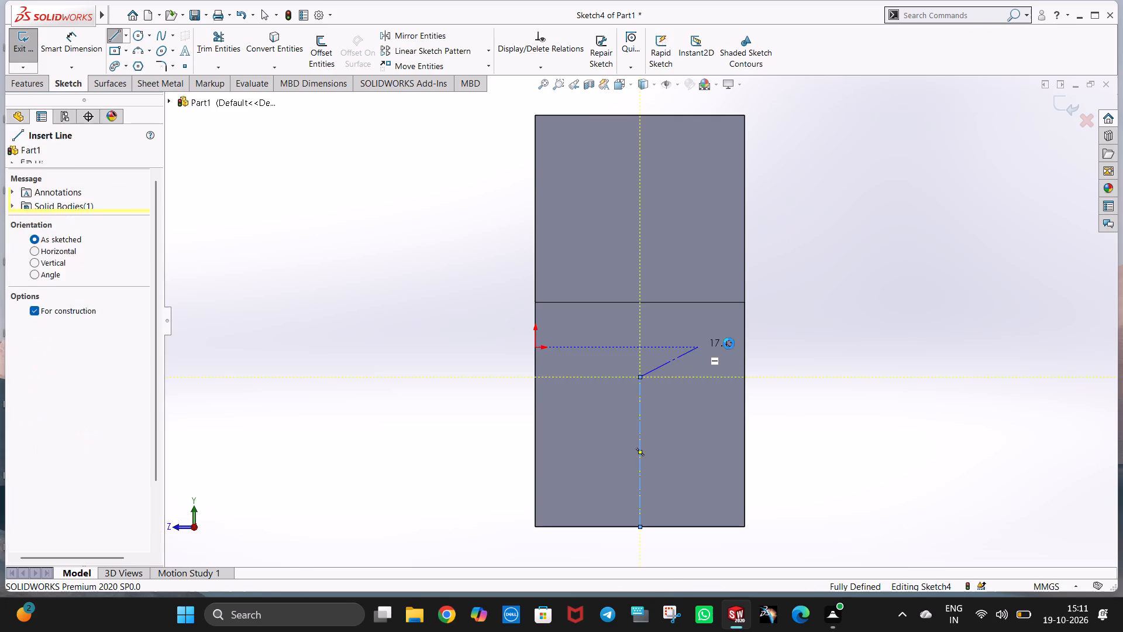
click(797, 340)
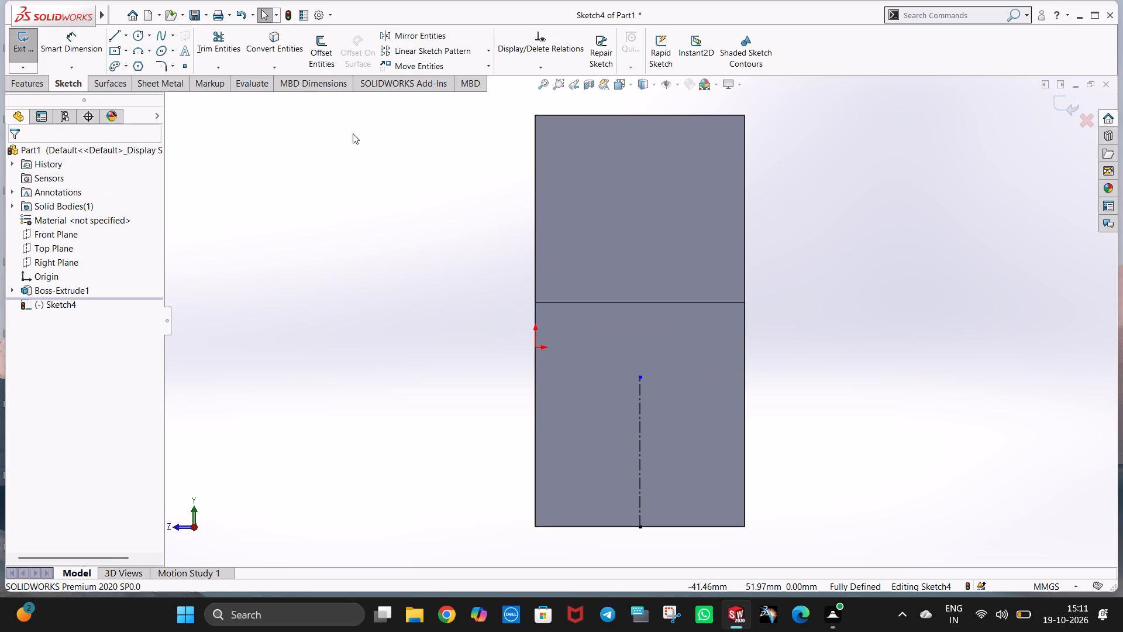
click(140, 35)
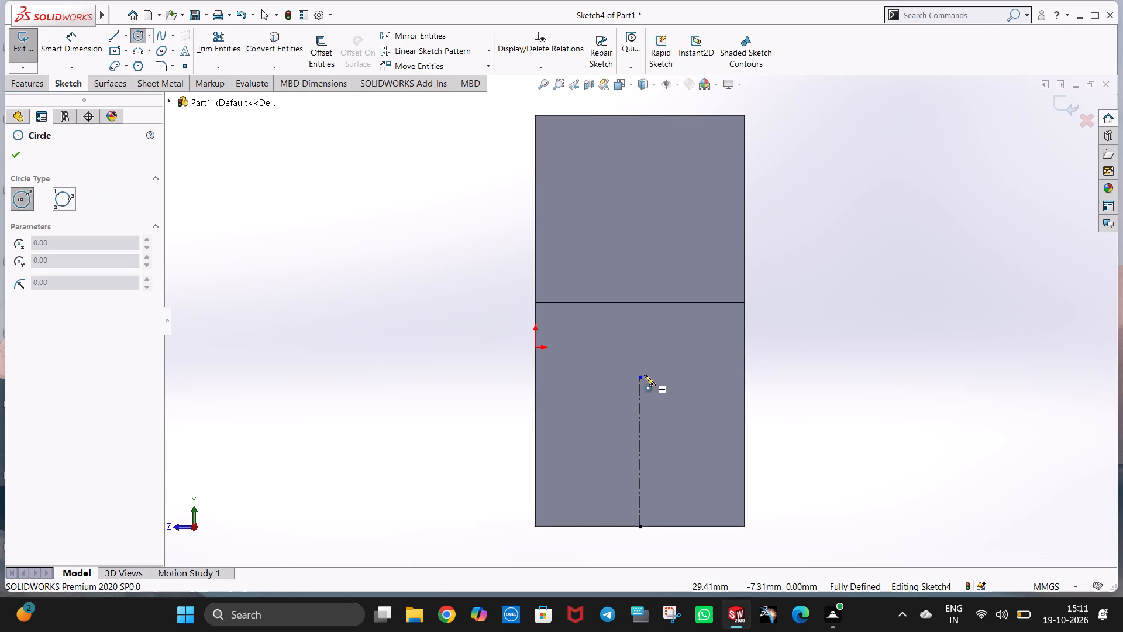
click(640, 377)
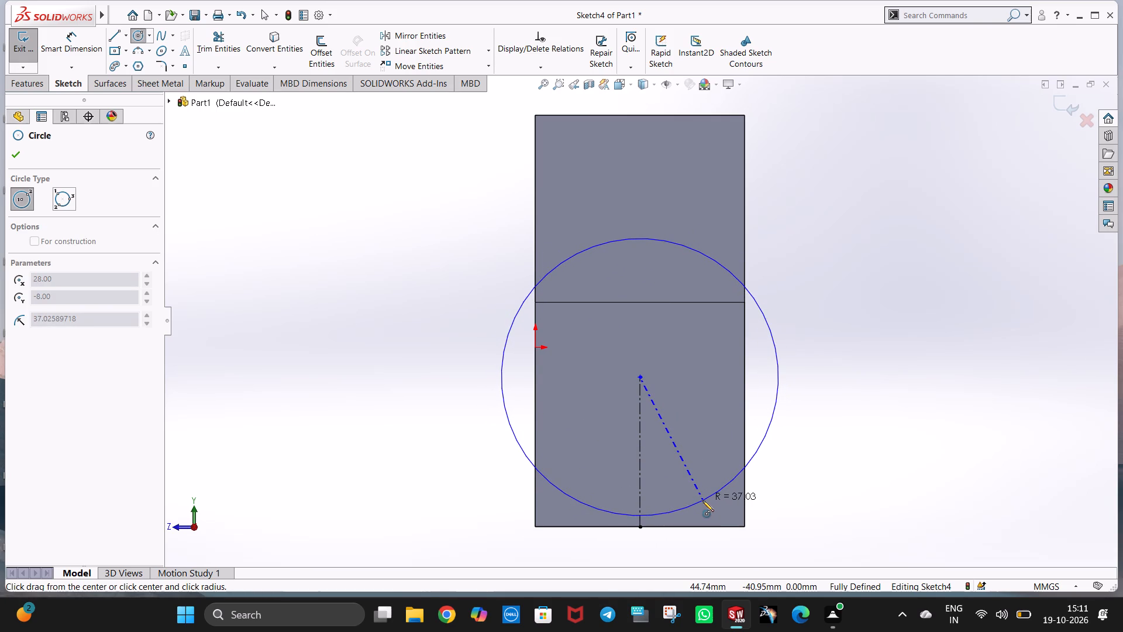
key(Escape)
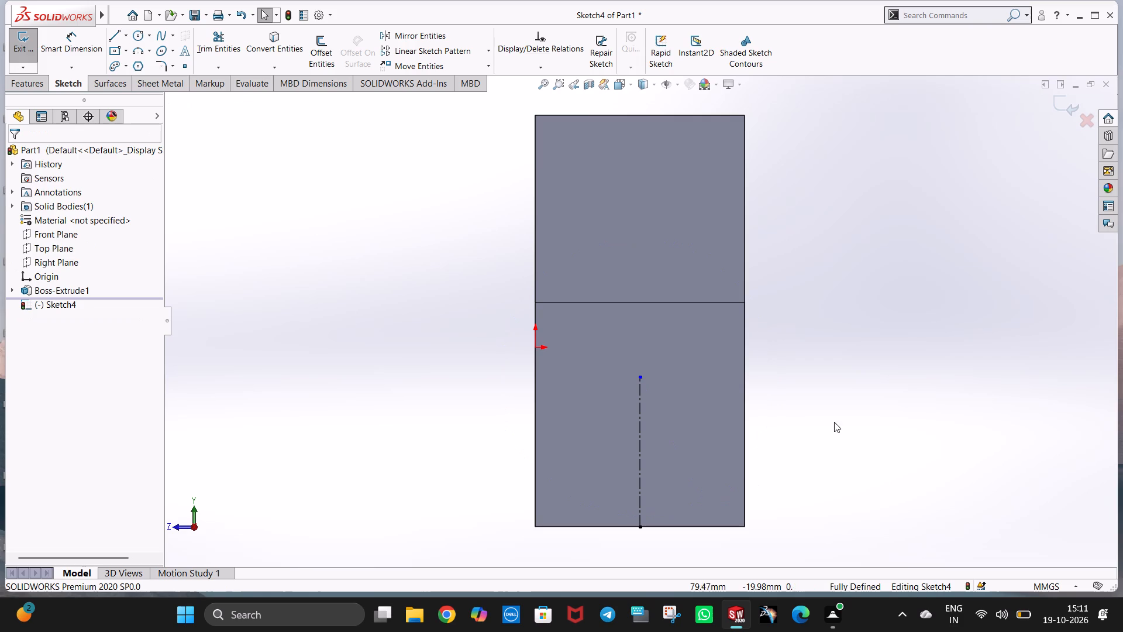
Set the vertical centerline's length to 20 mm.
click(641, 442)
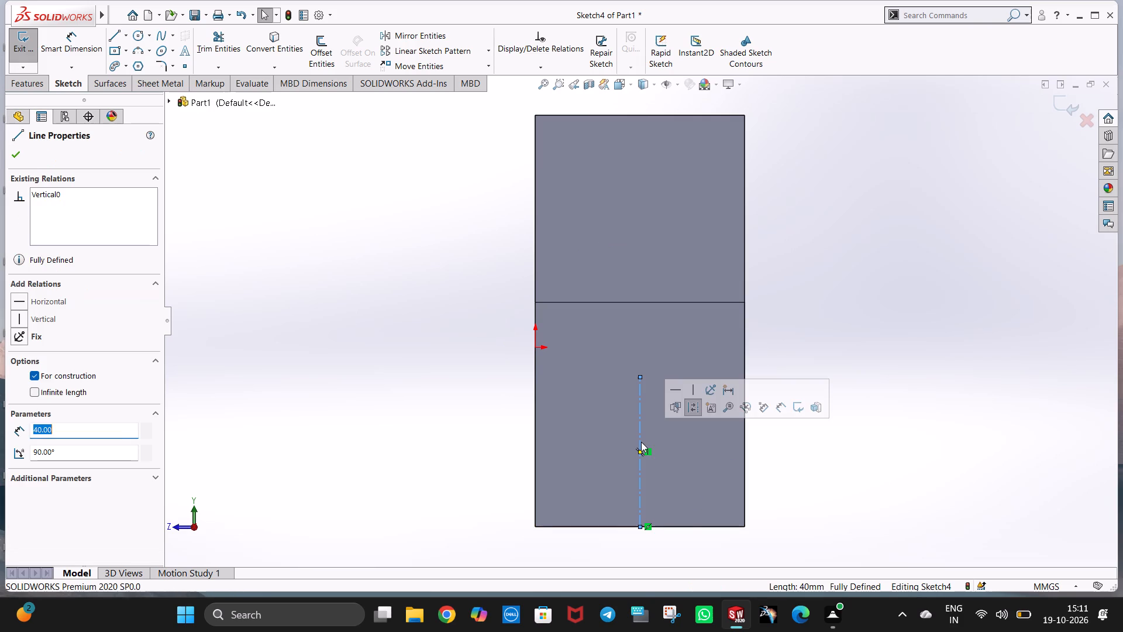
text(20)
key(Return)
click(839, 342)
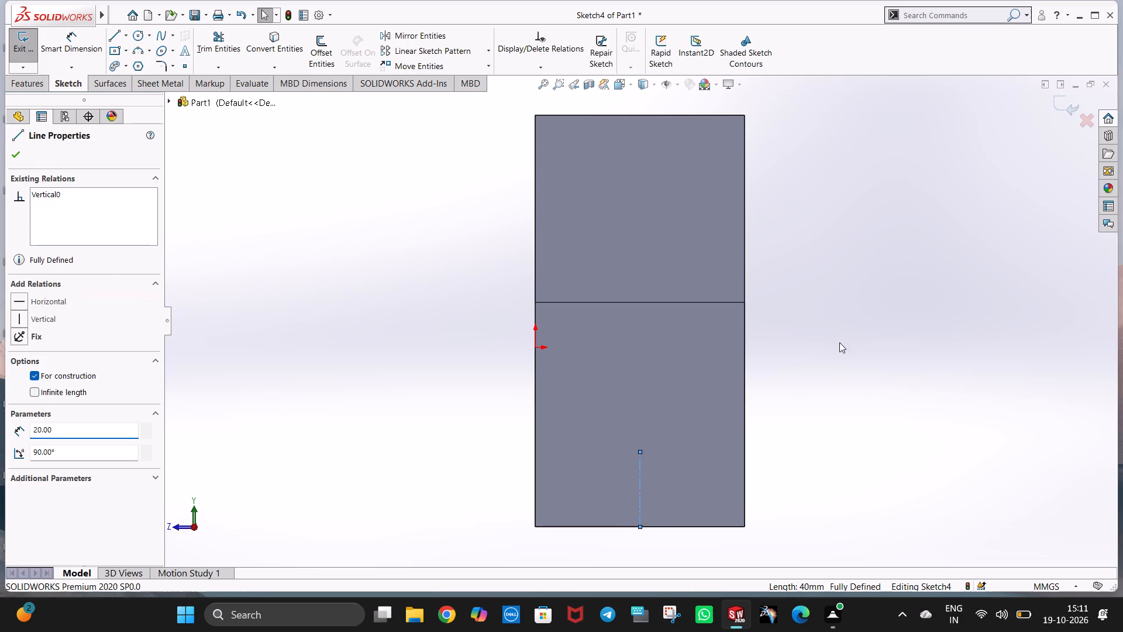
Sketch a circle of about 20 mm radius centred on the centerline's upper endpoint, reaching the face's bottom edge.
click(142, 37)
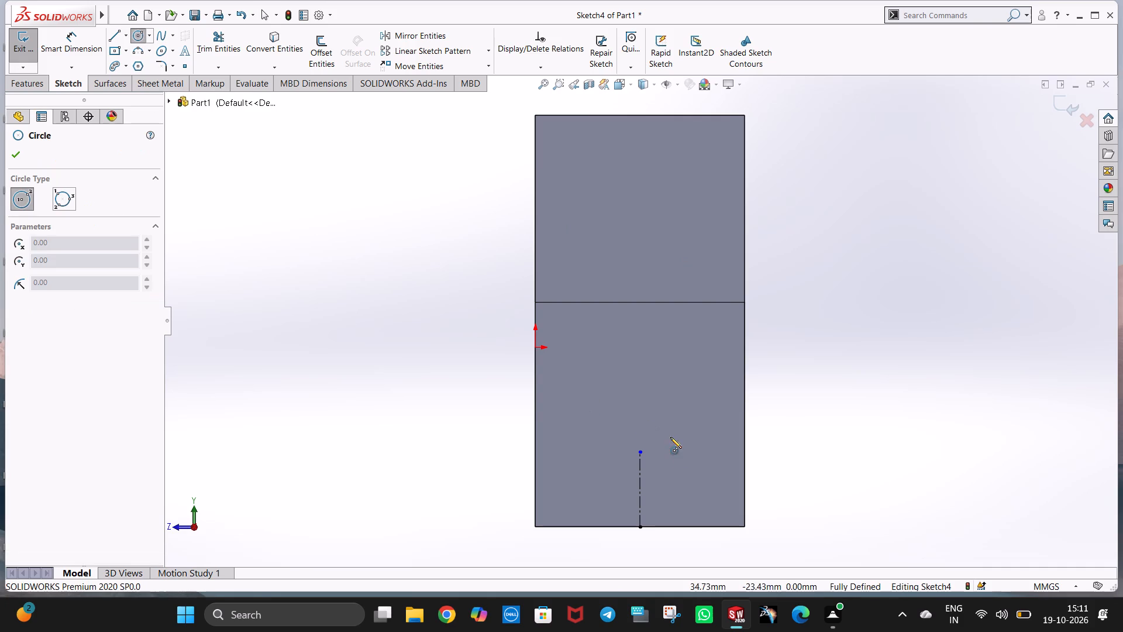
click(641, 453)
click(708, 530)
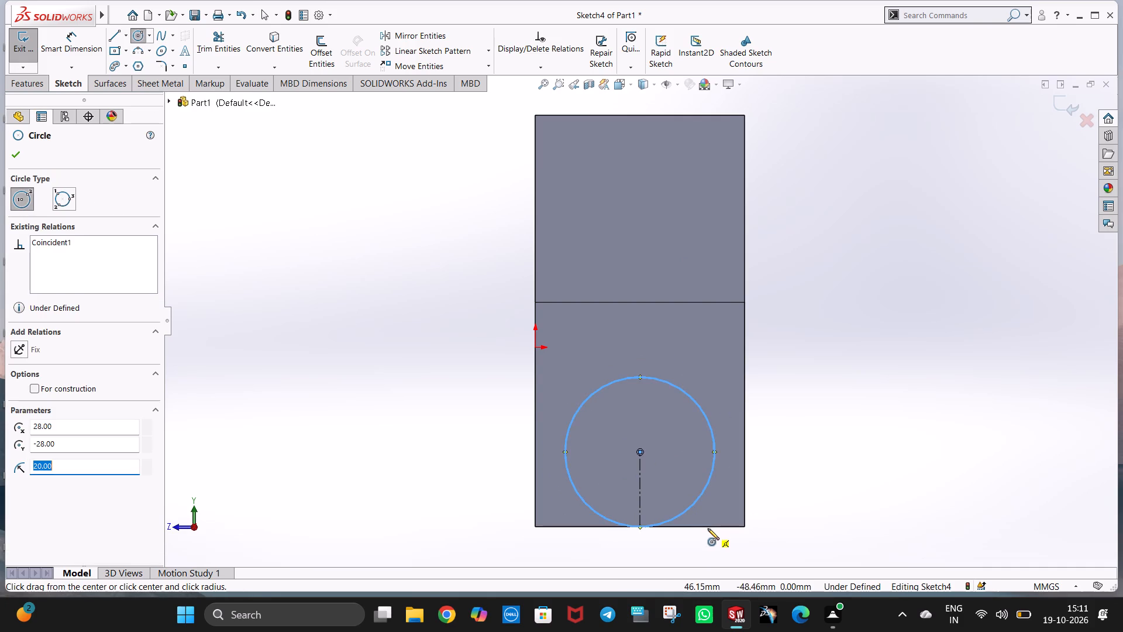
key(Escape)
key(Escape)
click(818, 417)
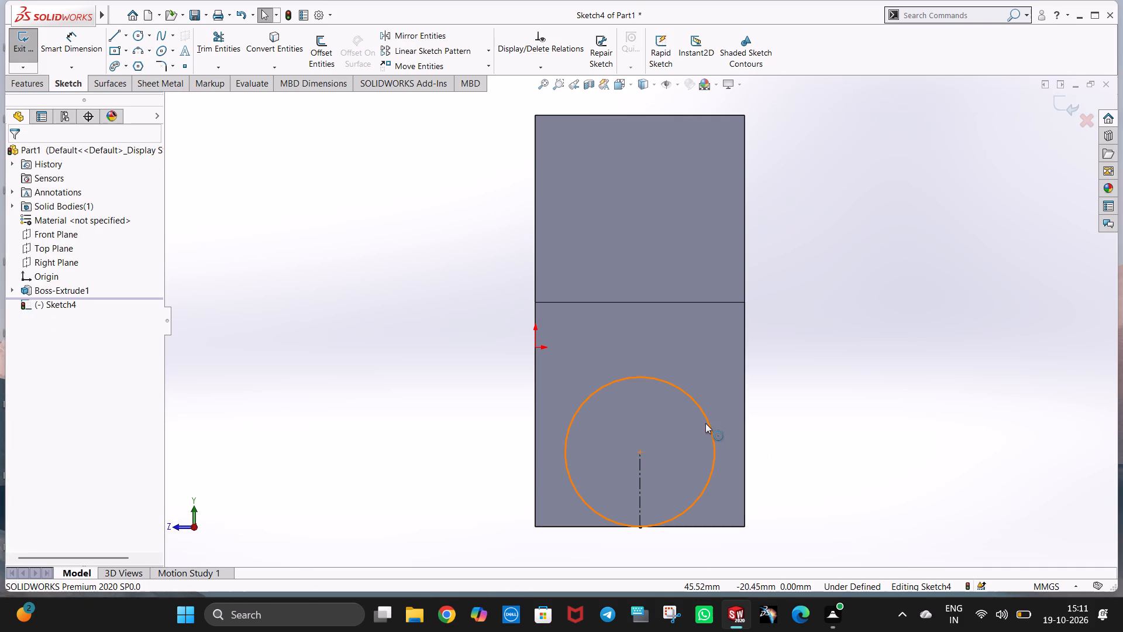
Set the circle's radius to 32 mm.
click(705, 421)
text(32)
key(Return)
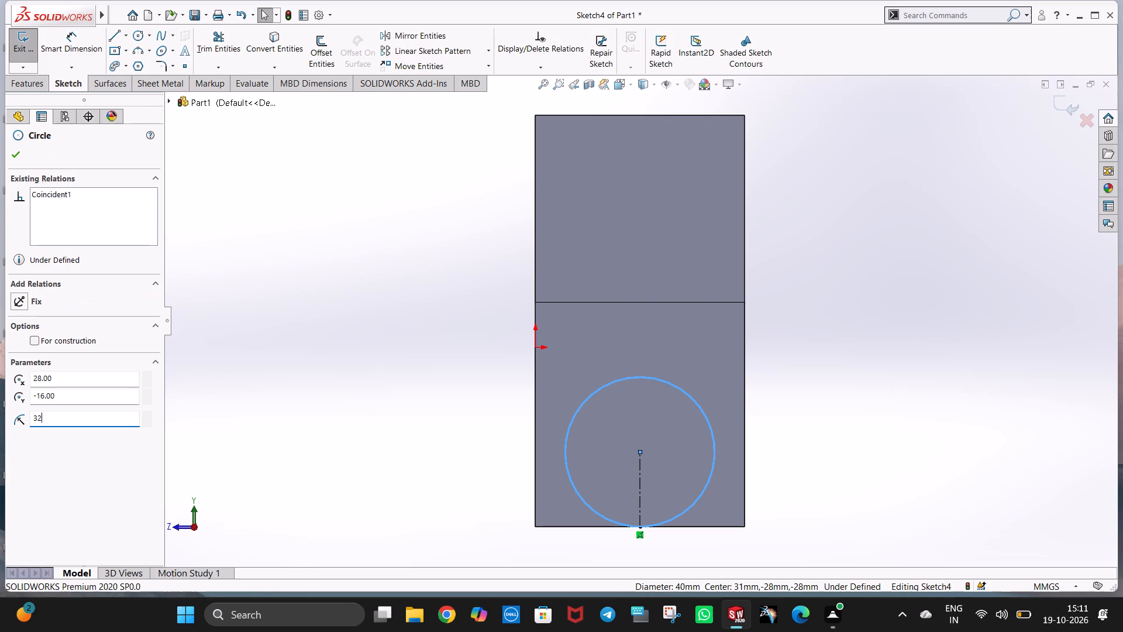
click(833, 445)
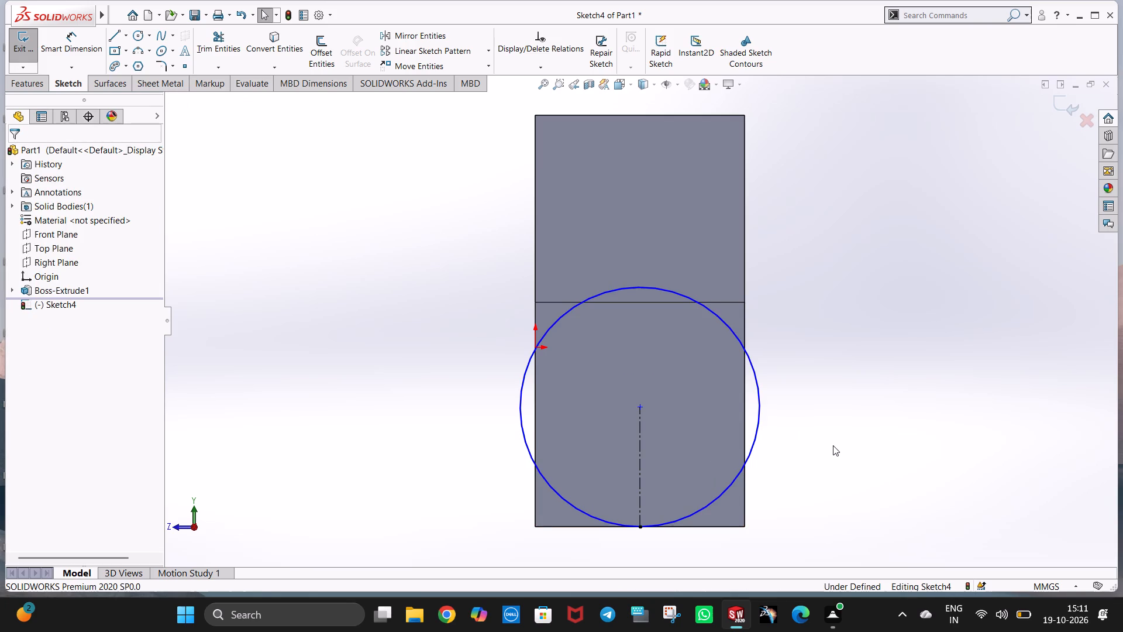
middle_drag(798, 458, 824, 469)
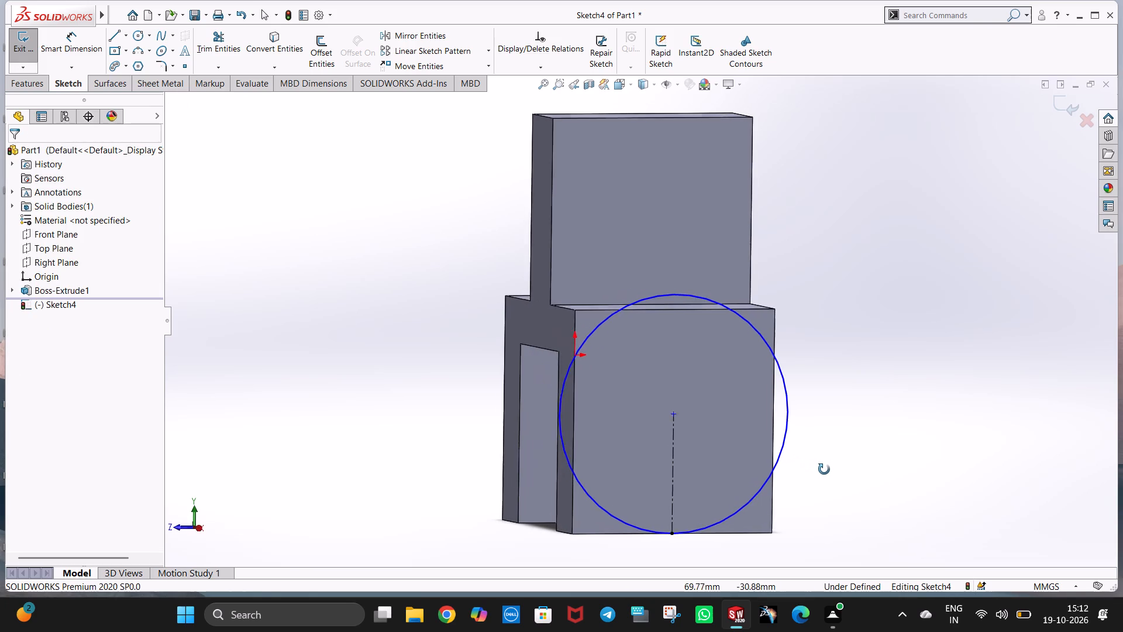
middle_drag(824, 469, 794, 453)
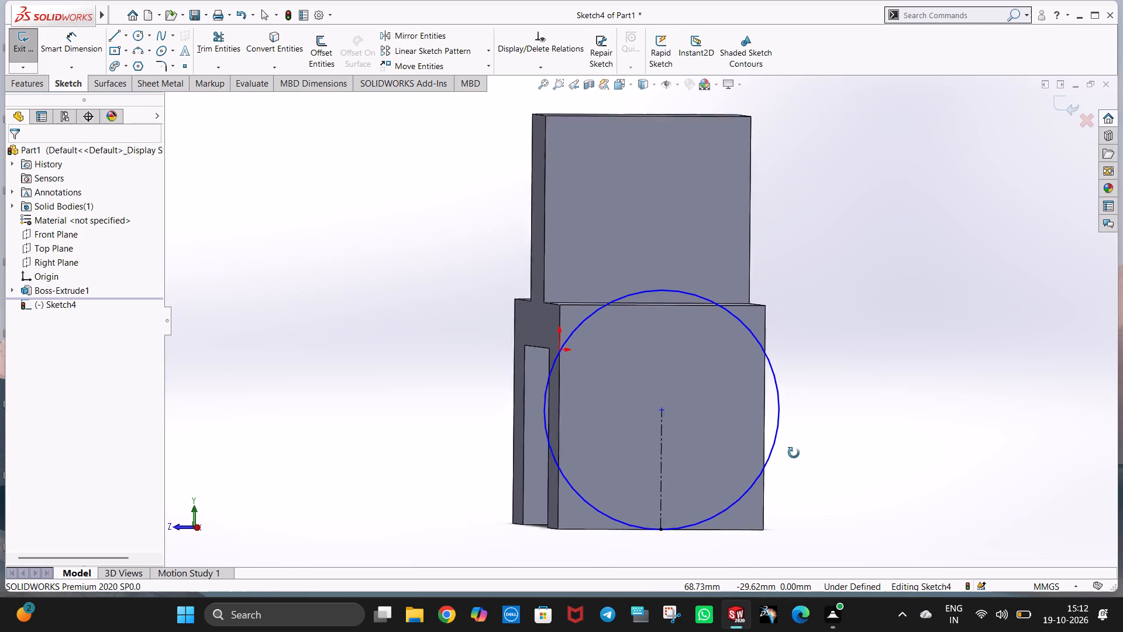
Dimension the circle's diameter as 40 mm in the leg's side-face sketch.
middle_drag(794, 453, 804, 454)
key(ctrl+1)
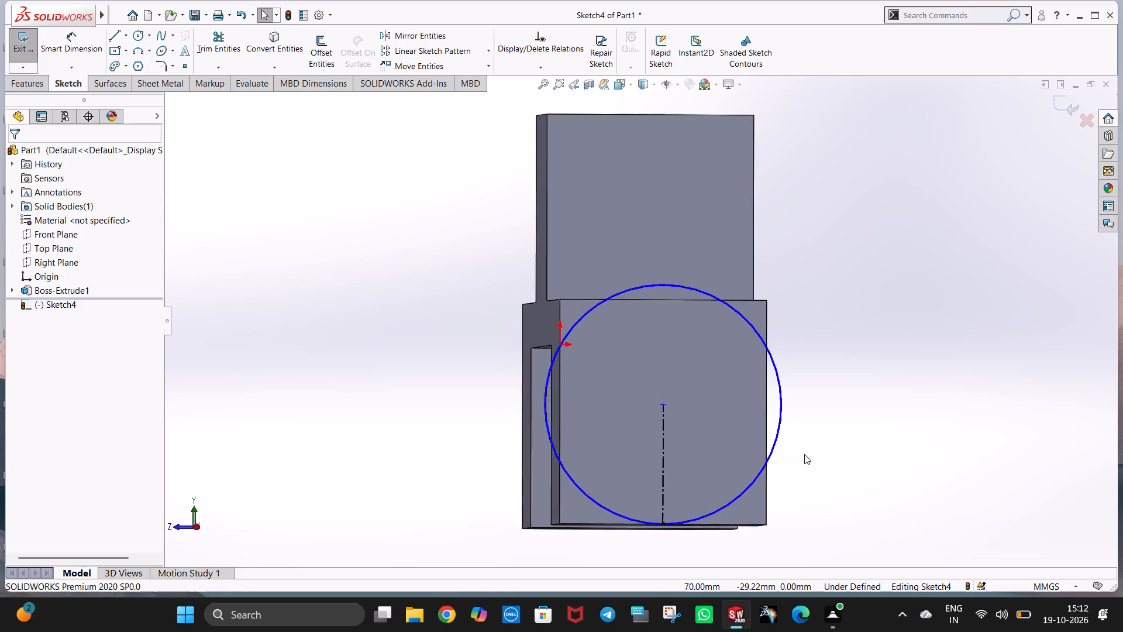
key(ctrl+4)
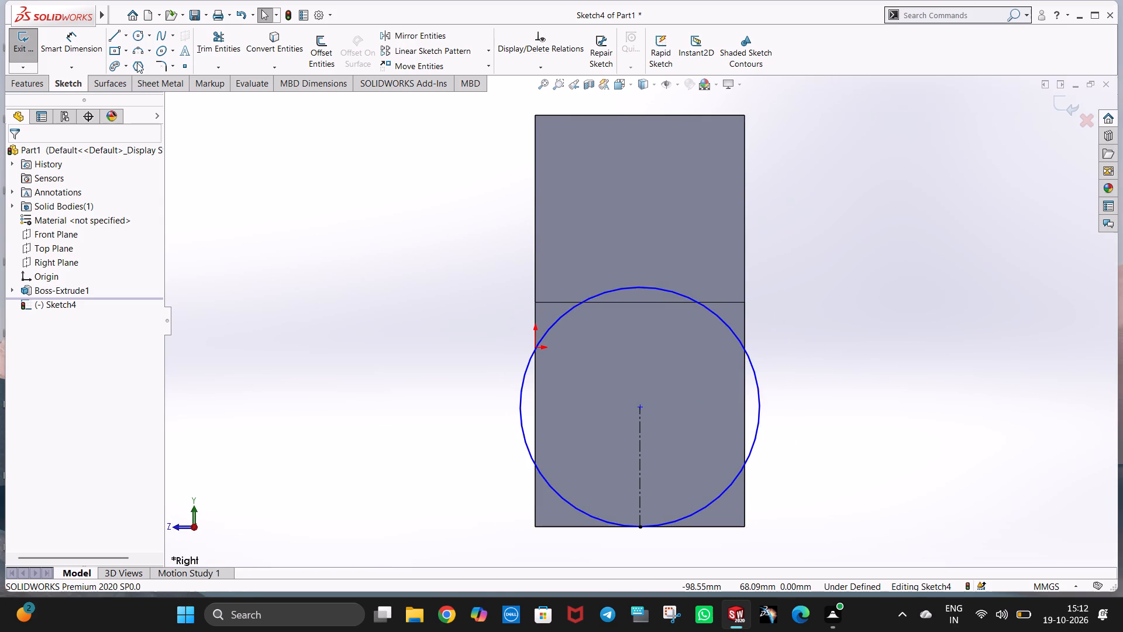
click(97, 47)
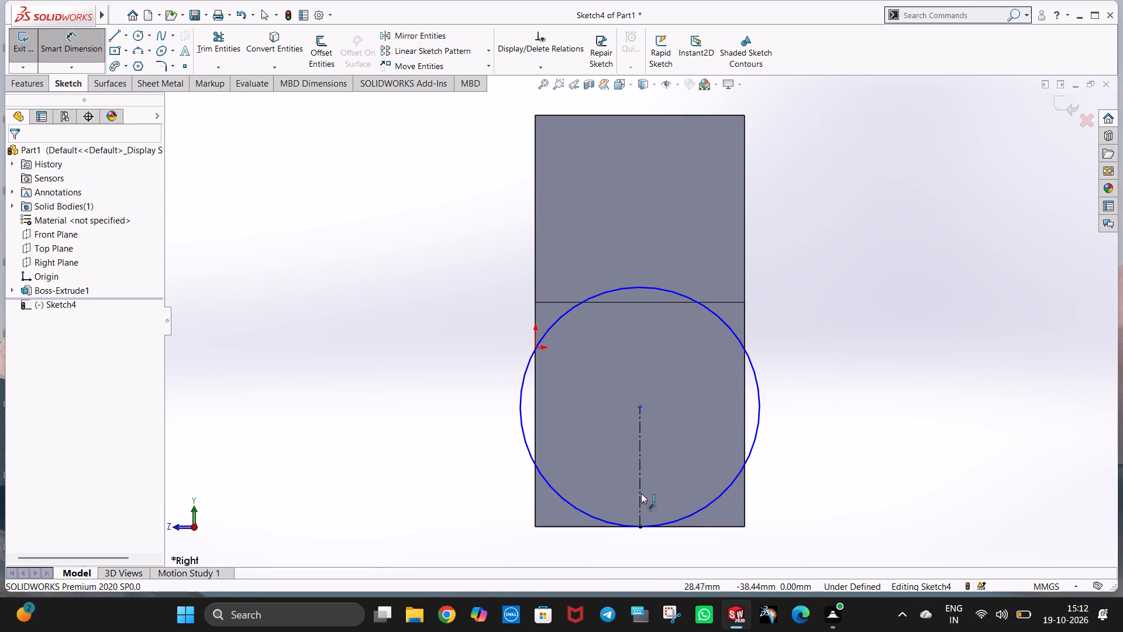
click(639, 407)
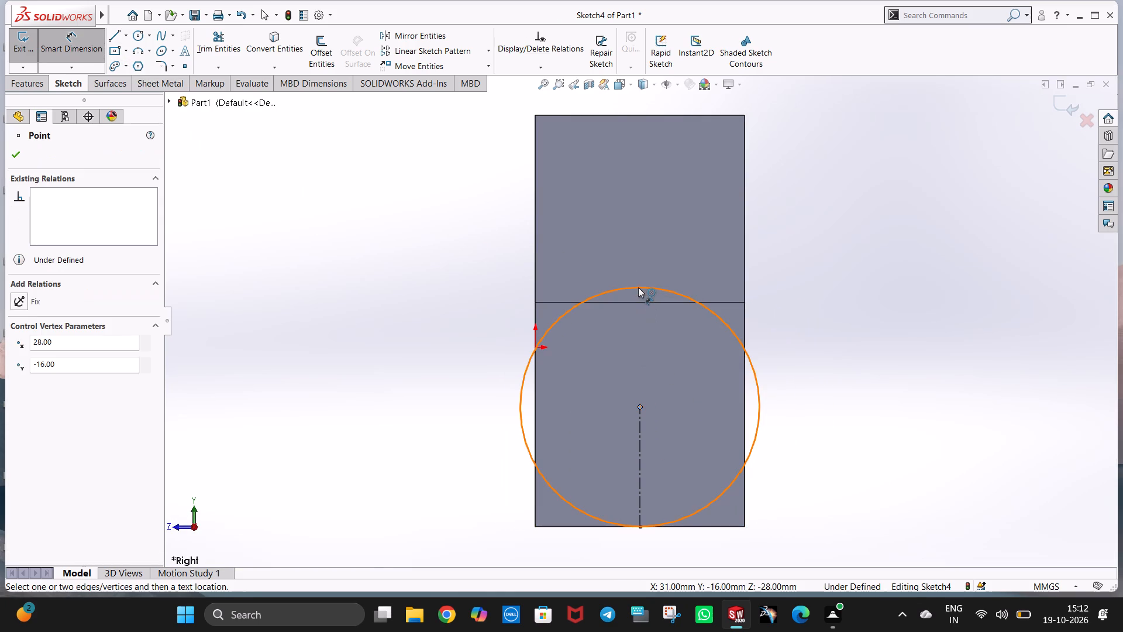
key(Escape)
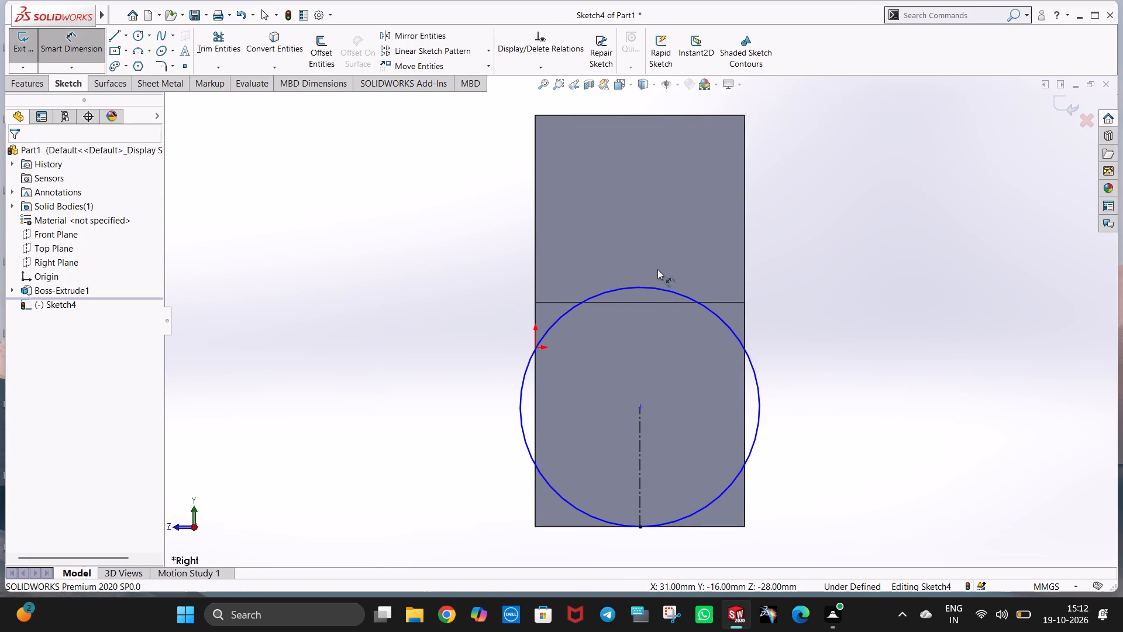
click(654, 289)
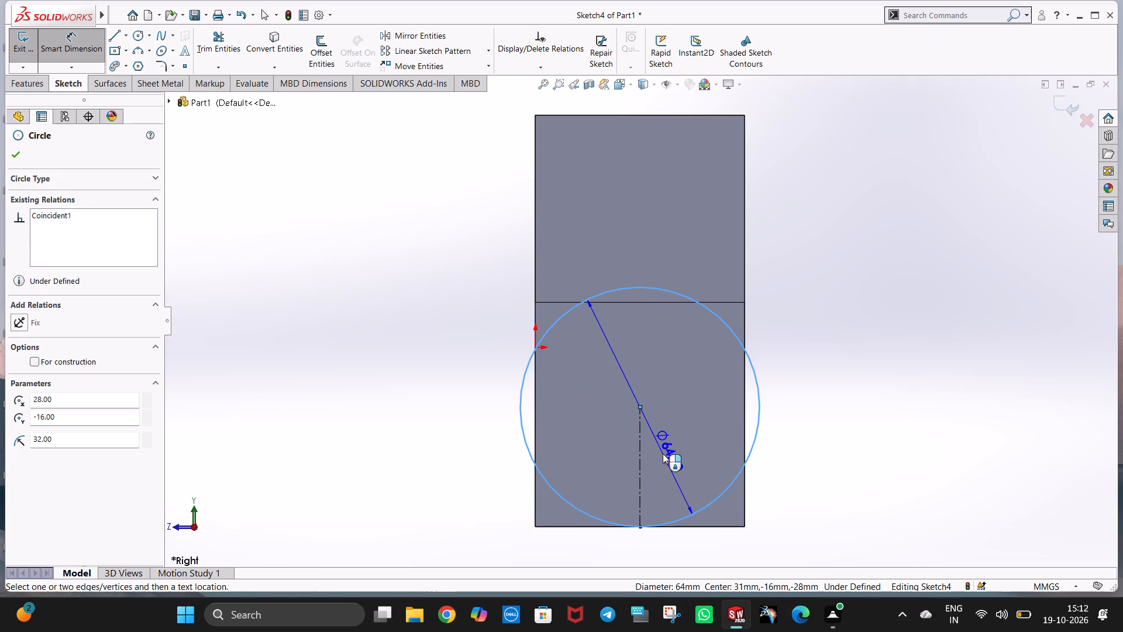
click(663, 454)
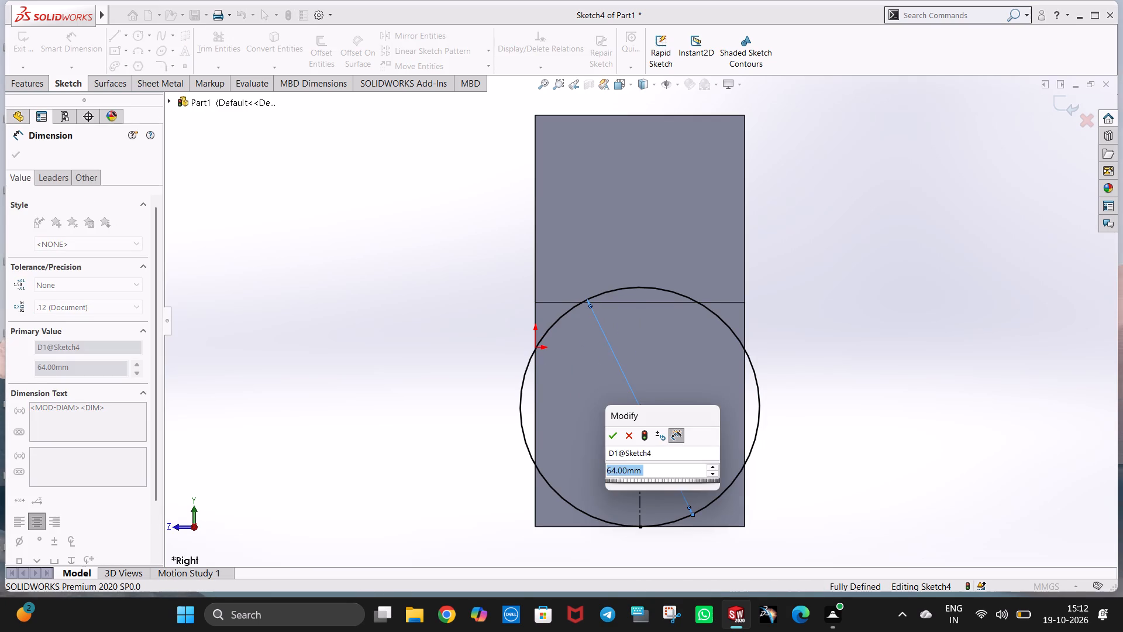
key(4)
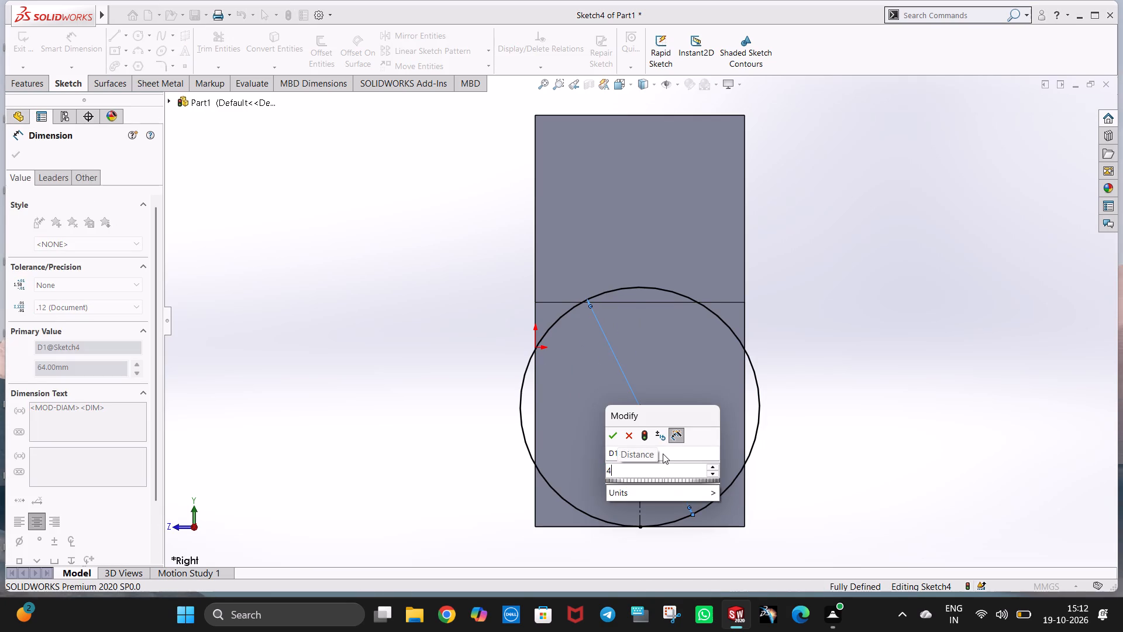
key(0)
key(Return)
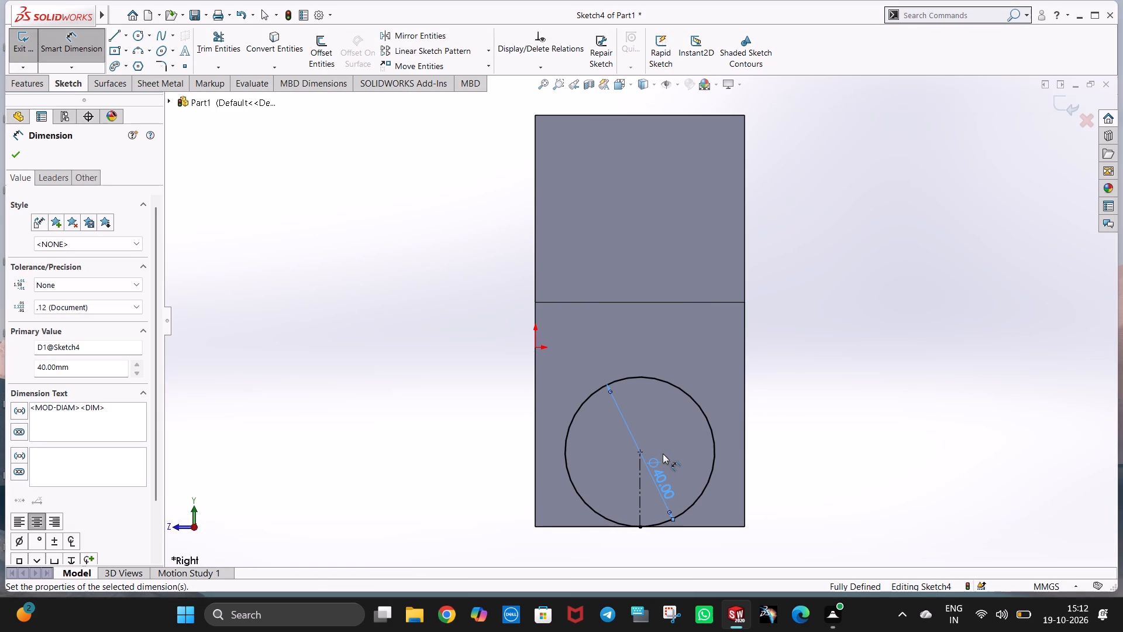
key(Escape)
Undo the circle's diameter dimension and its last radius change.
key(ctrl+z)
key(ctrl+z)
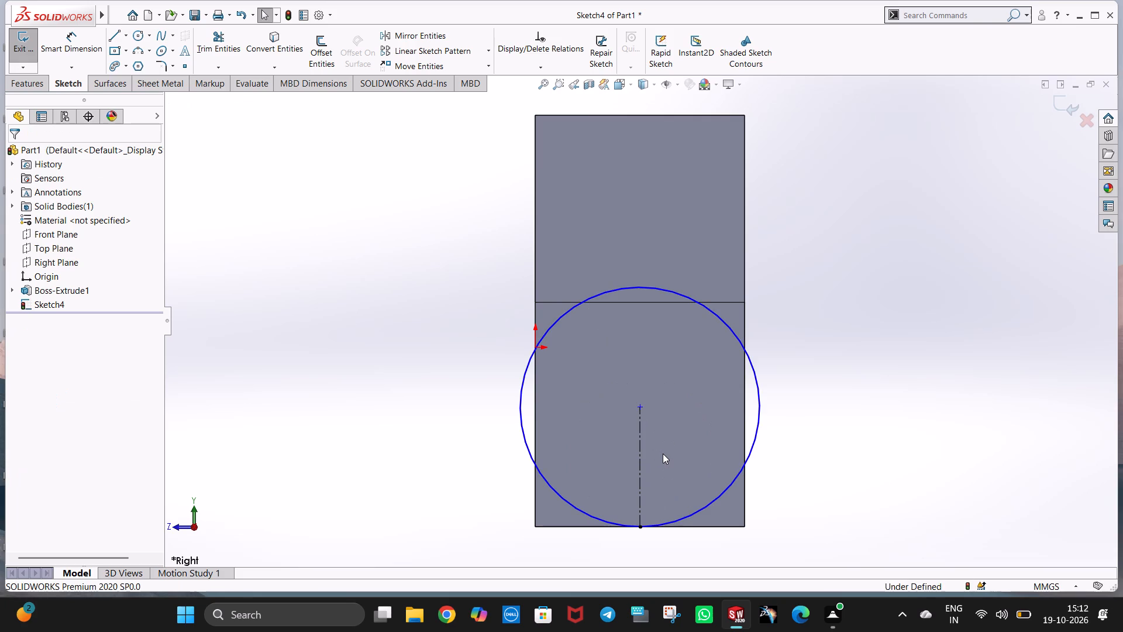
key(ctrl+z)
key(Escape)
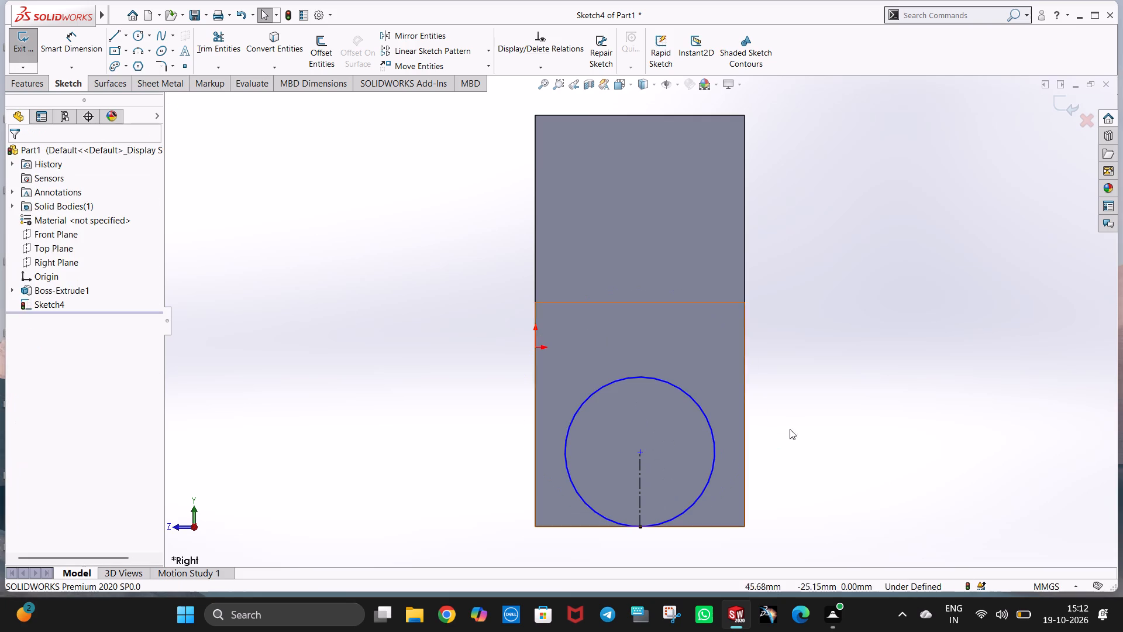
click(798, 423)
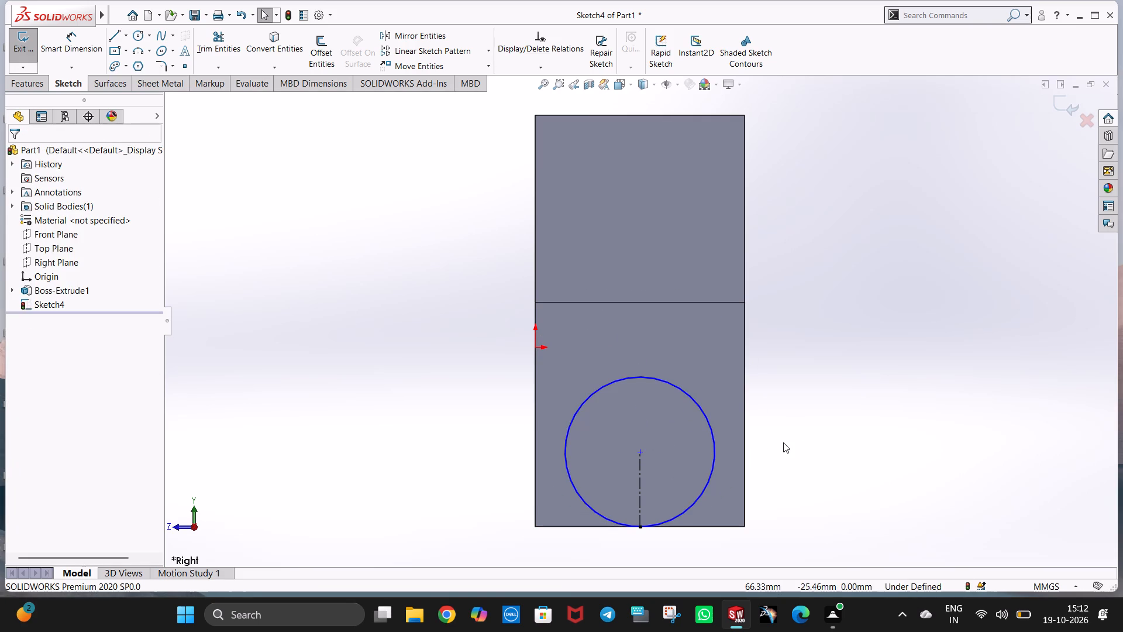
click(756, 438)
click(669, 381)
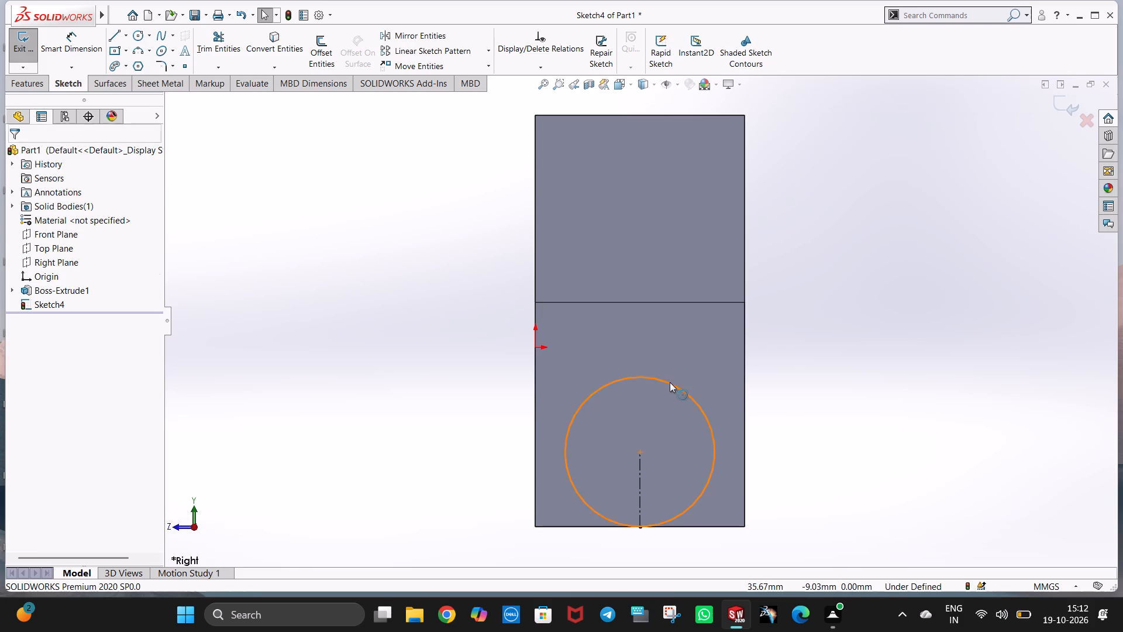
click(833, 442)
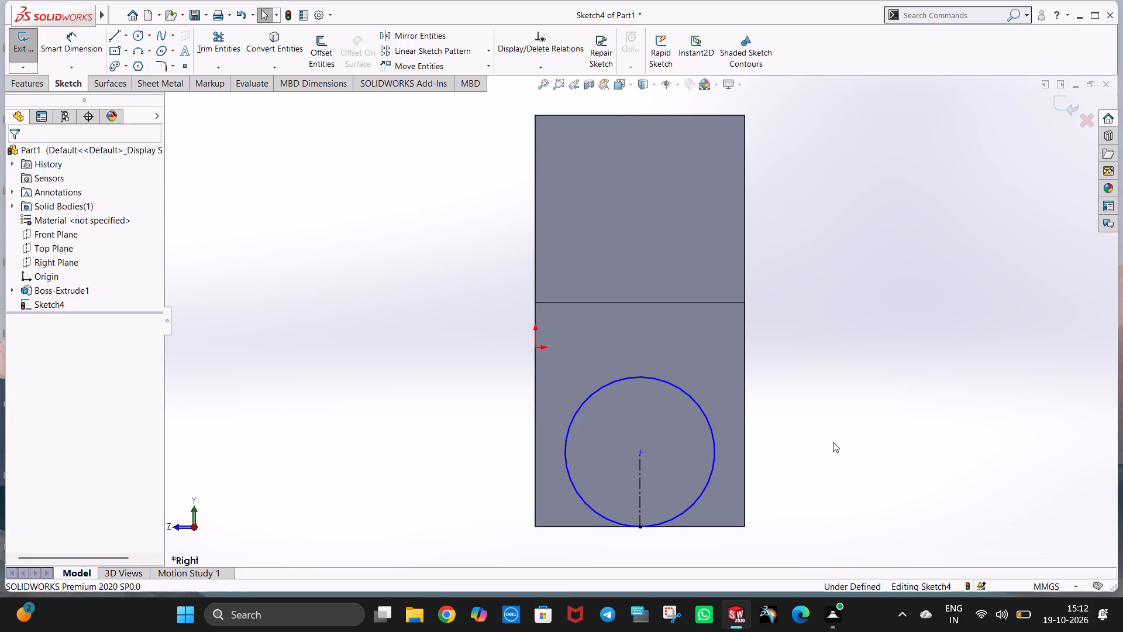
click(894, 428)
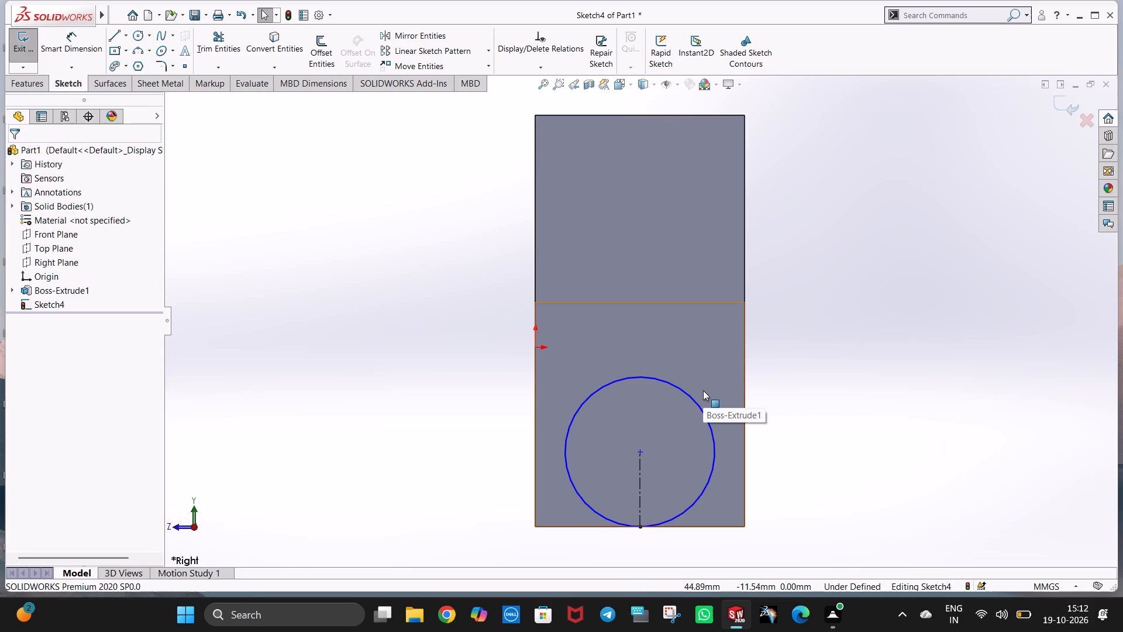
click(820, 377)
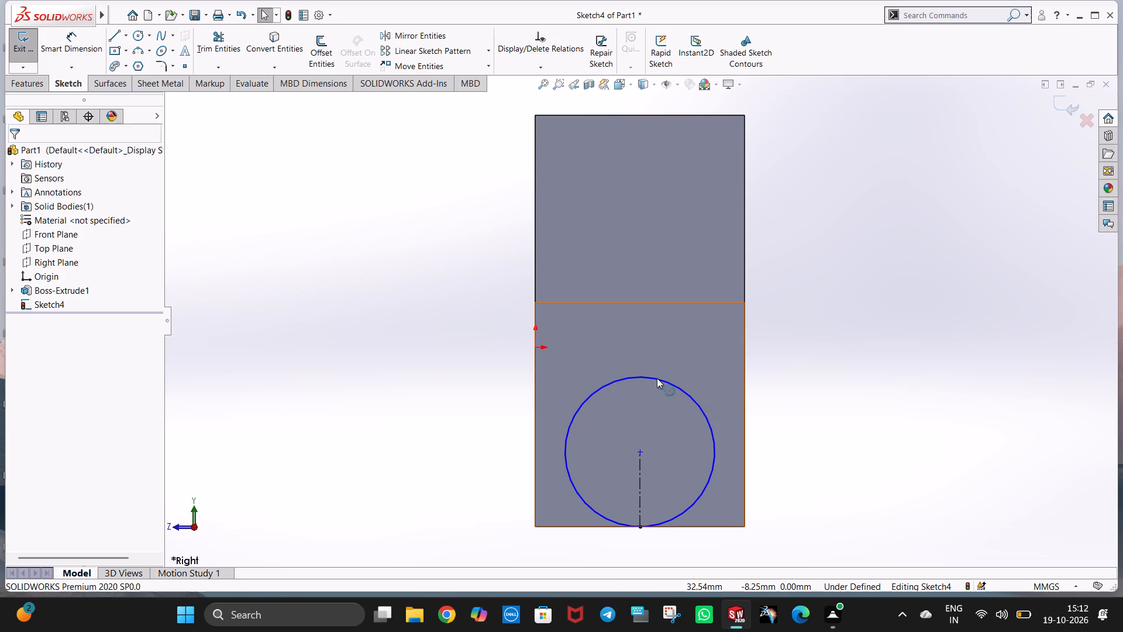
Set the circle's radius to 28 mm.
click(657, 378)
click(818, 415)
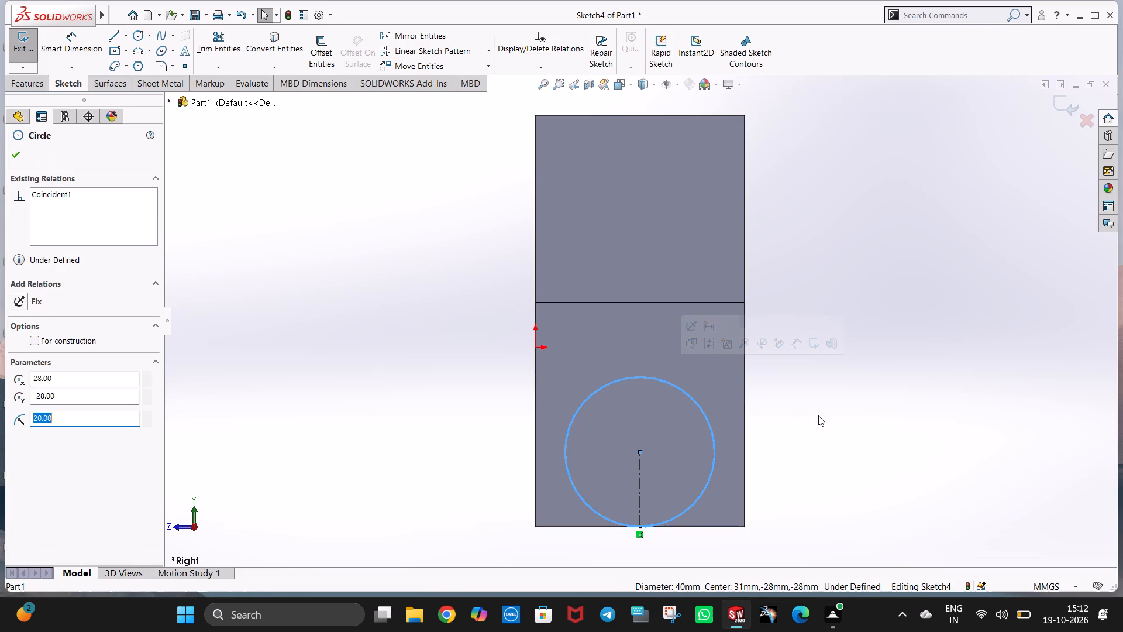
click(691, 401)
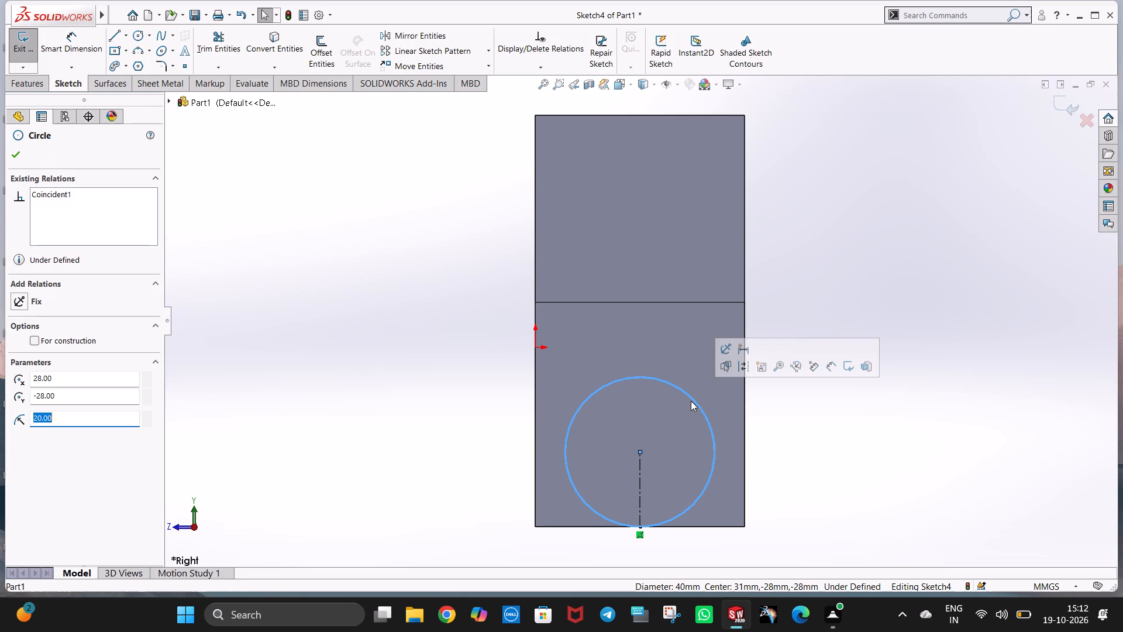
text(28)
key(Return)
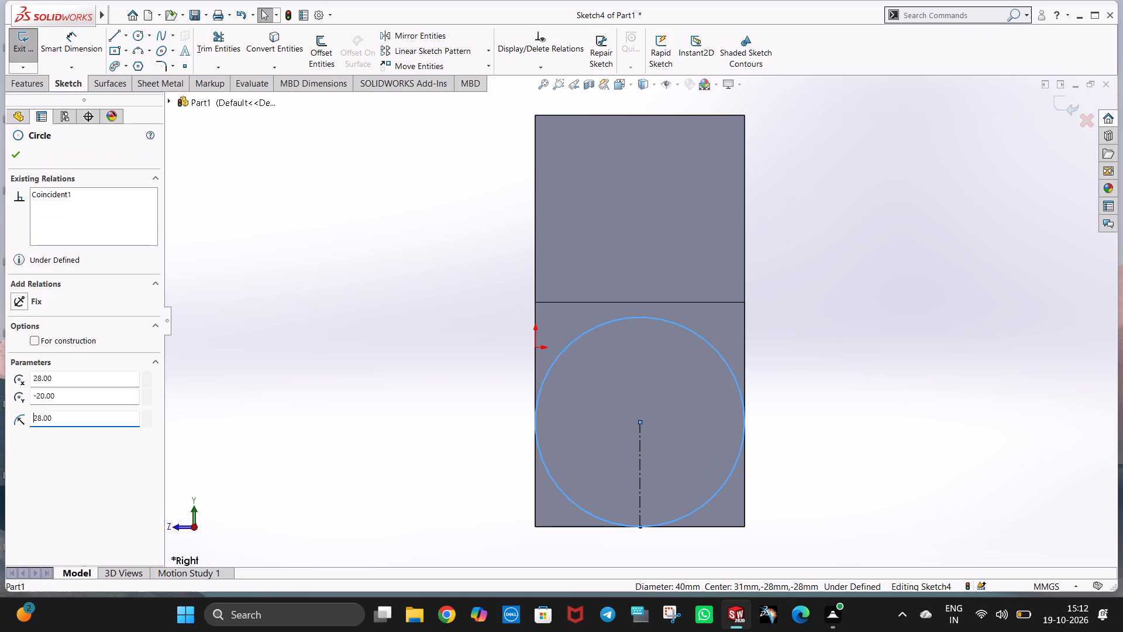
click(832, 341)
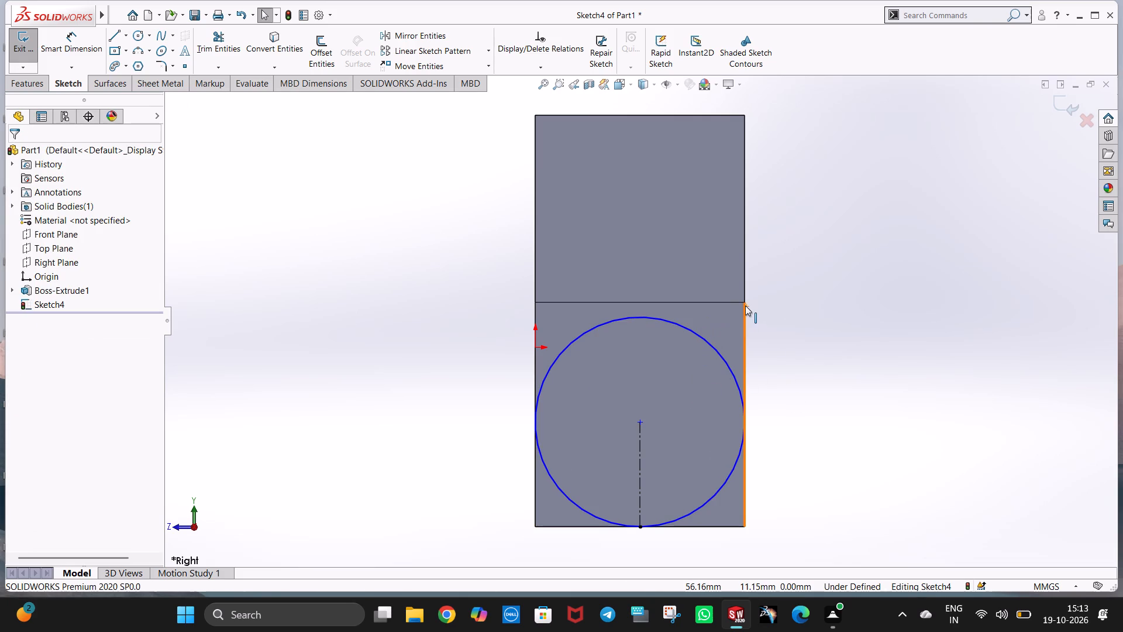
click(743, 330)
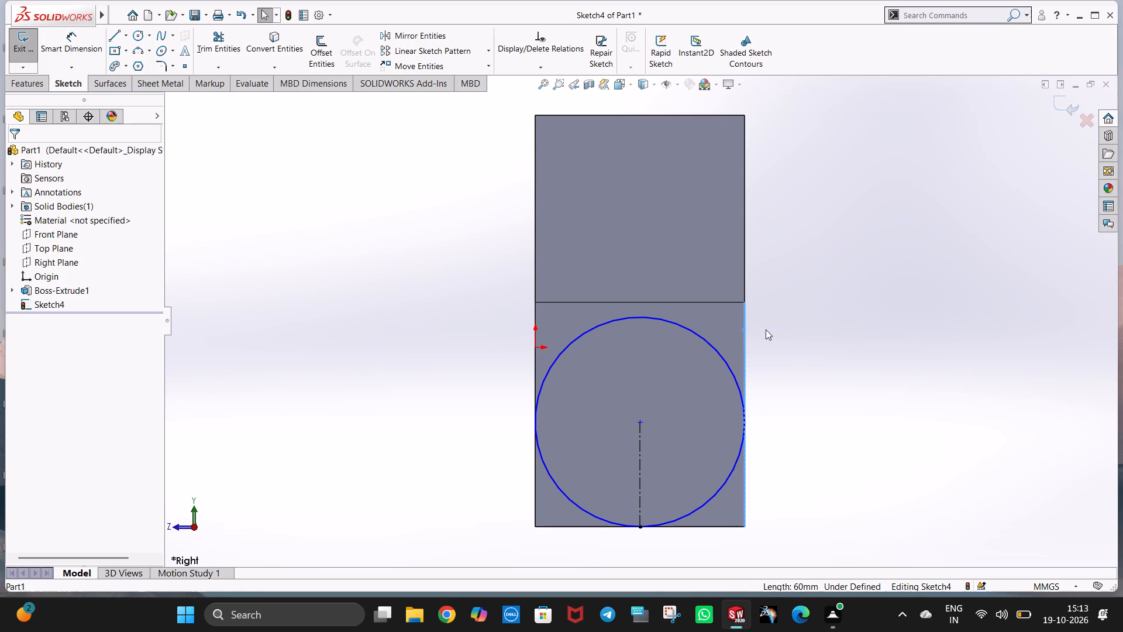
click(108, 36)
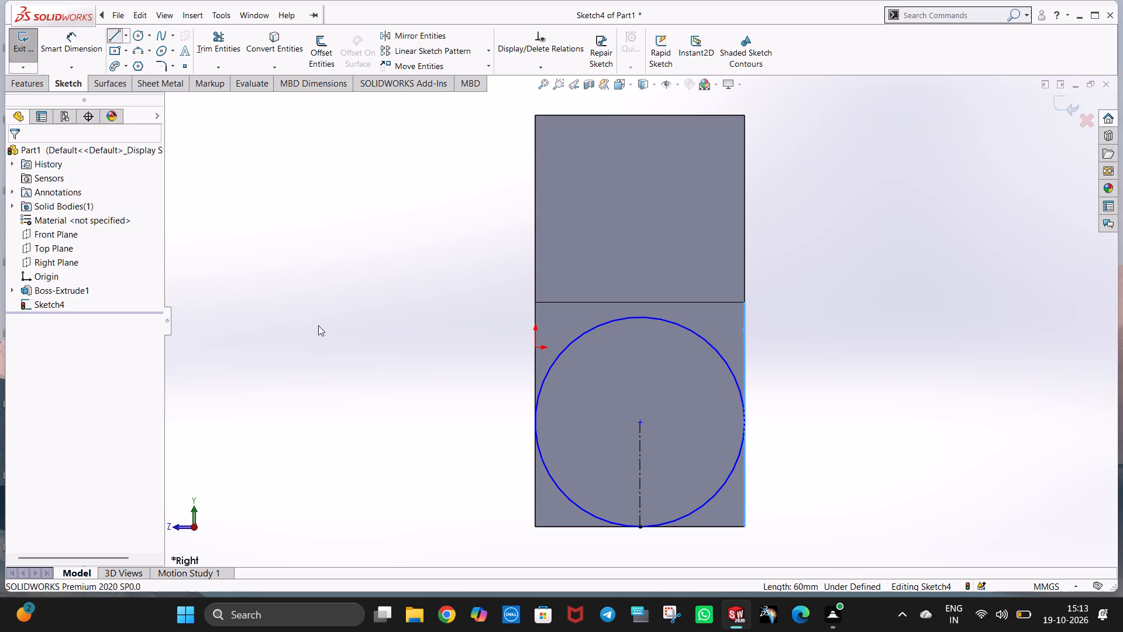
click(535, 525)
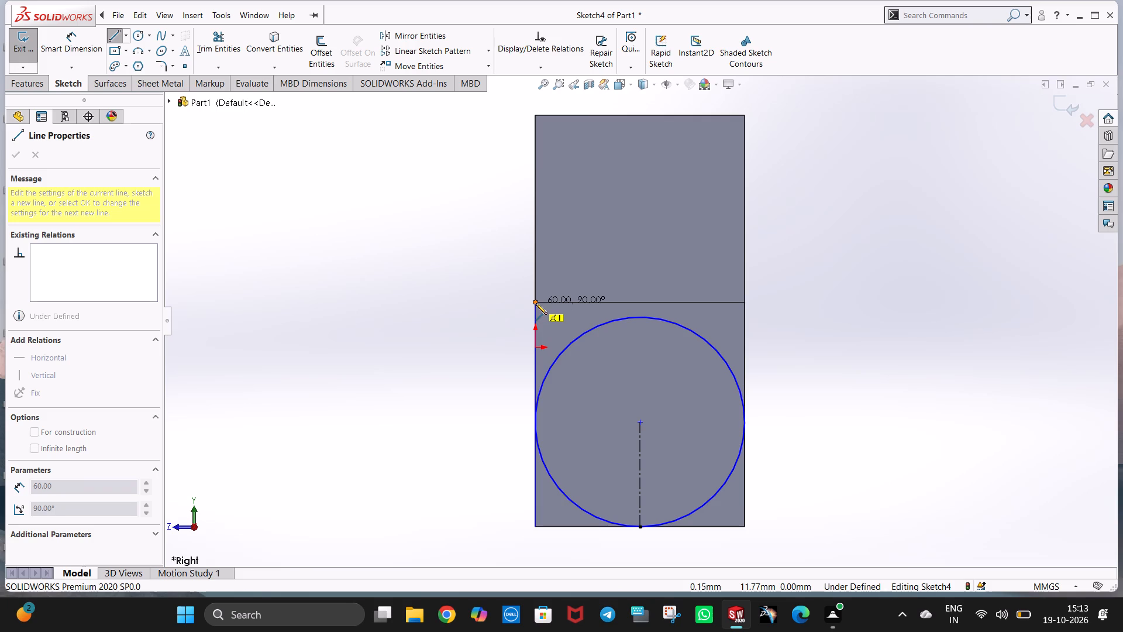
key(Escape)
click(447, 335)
Undo the circle and the vertical centerline, leaving the sketch on the leg's side face empty.
middle_drag(467, 359, 549, 372)
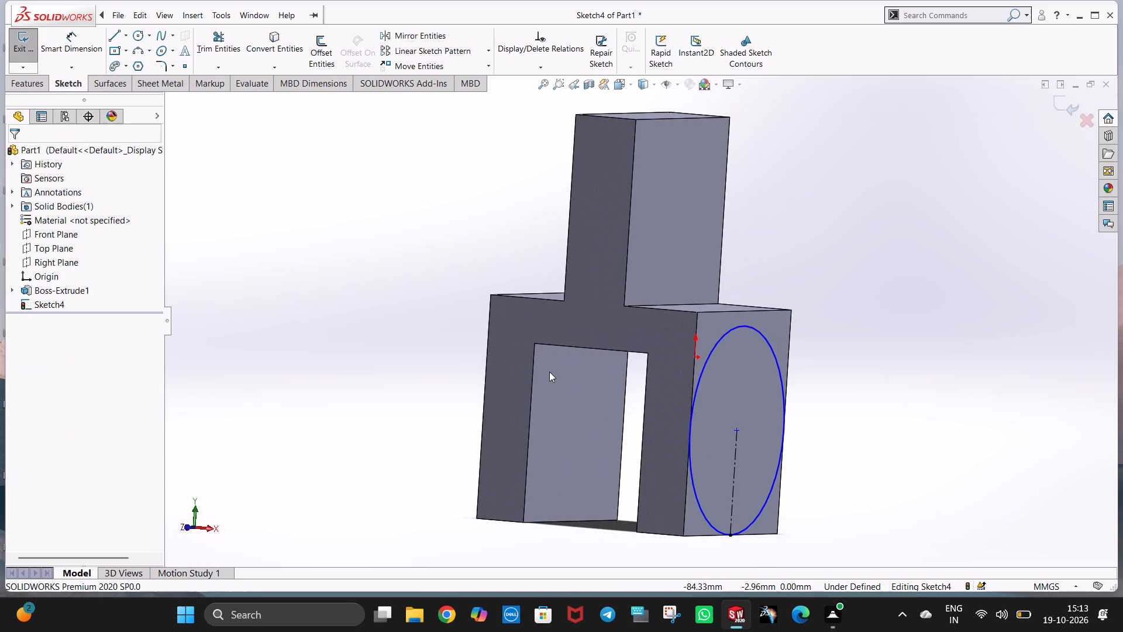
key(ctrl+z)
key(ctrl+z)
key(z)
key(ctrl+z)
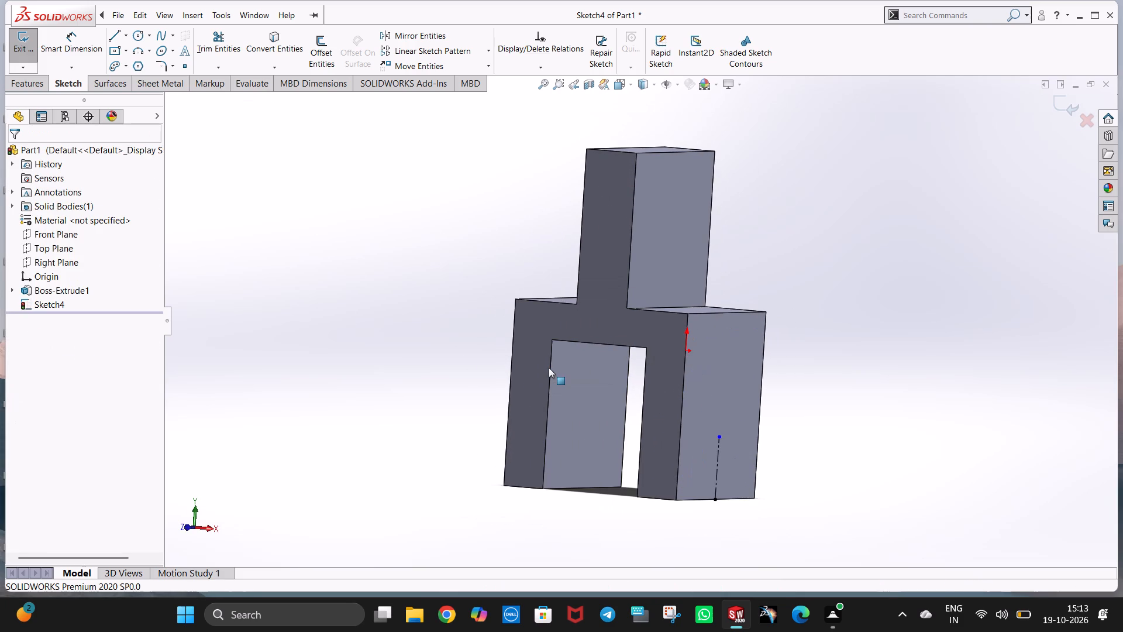
key(ctrl+z)
click(835, 311)
middle_click(791, 385)
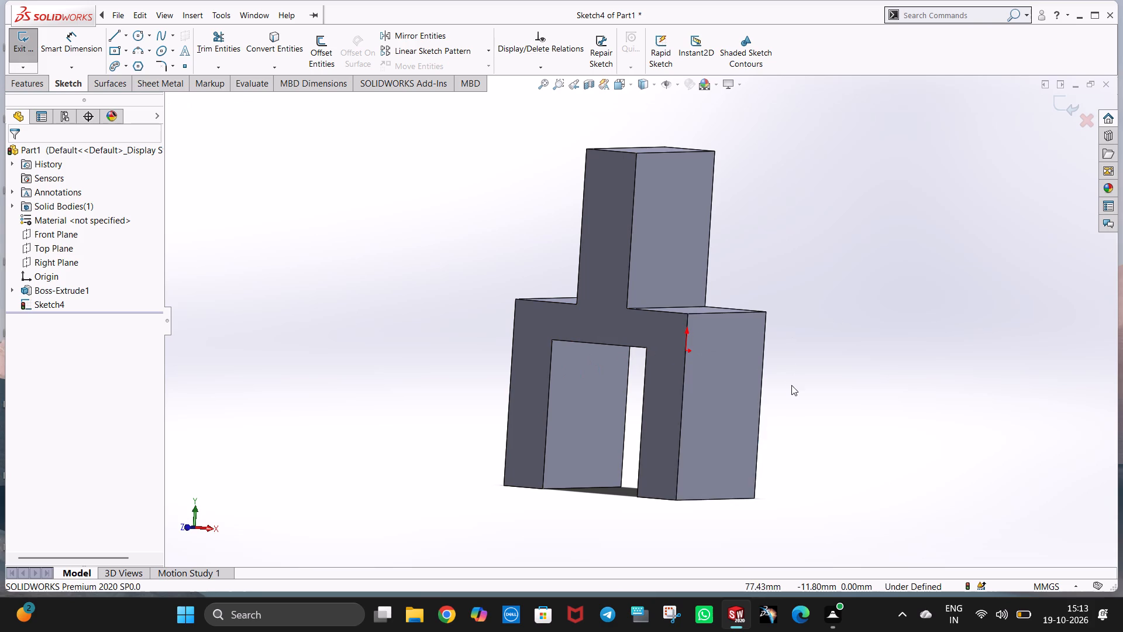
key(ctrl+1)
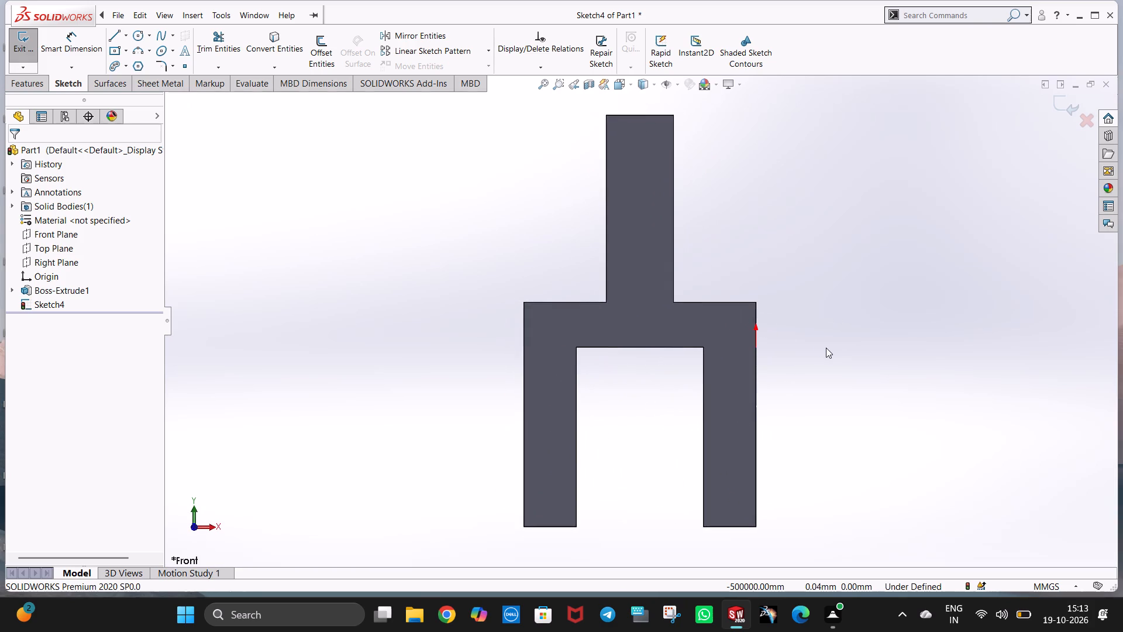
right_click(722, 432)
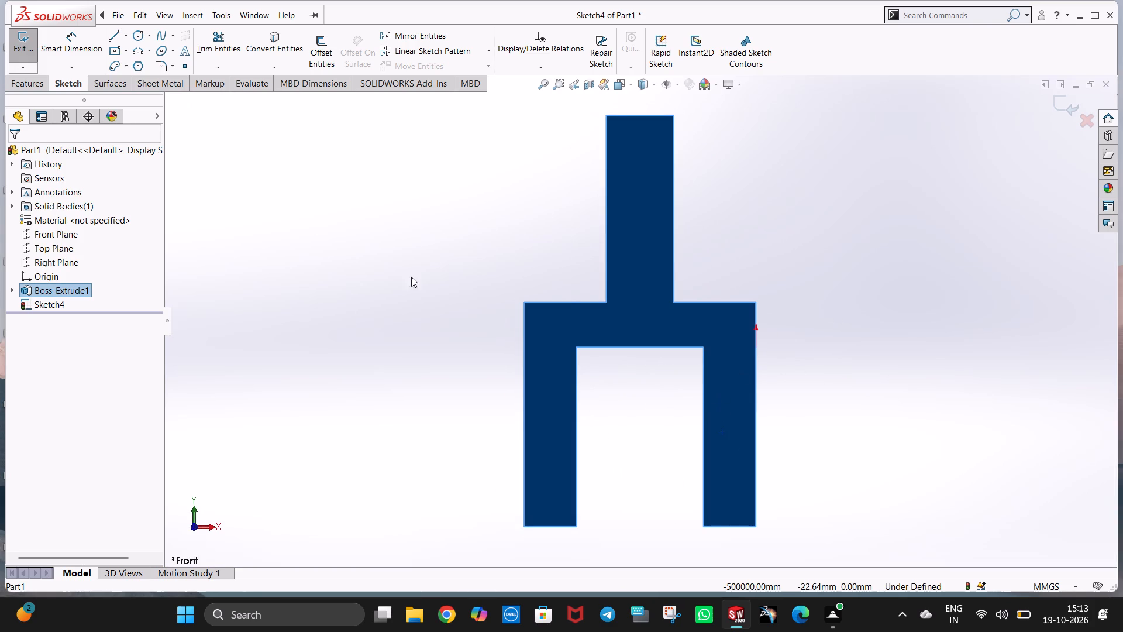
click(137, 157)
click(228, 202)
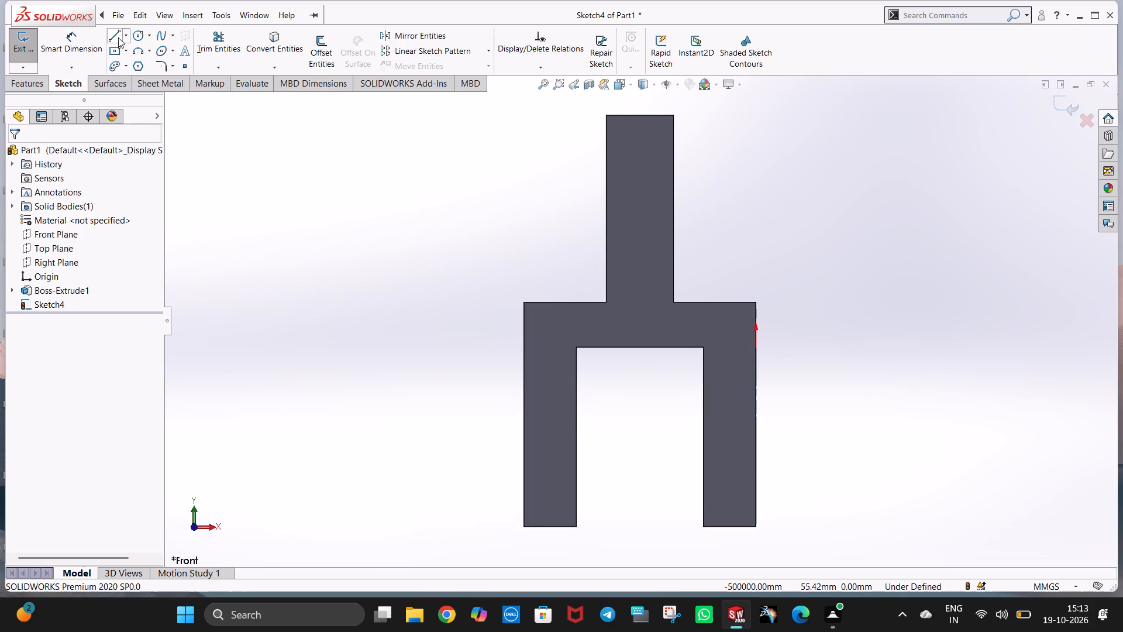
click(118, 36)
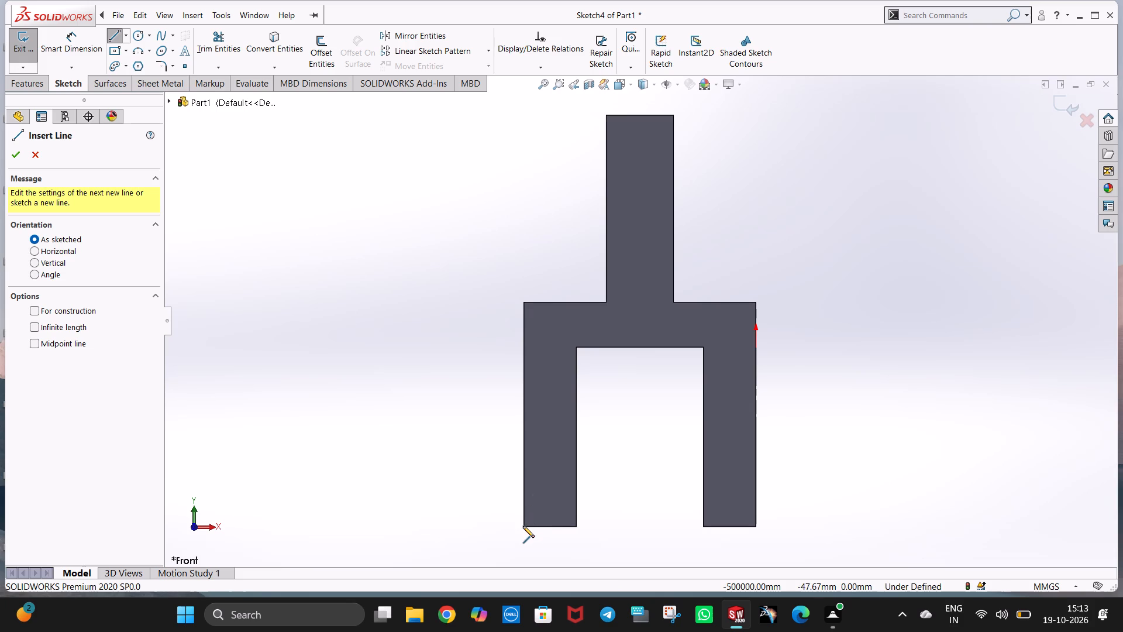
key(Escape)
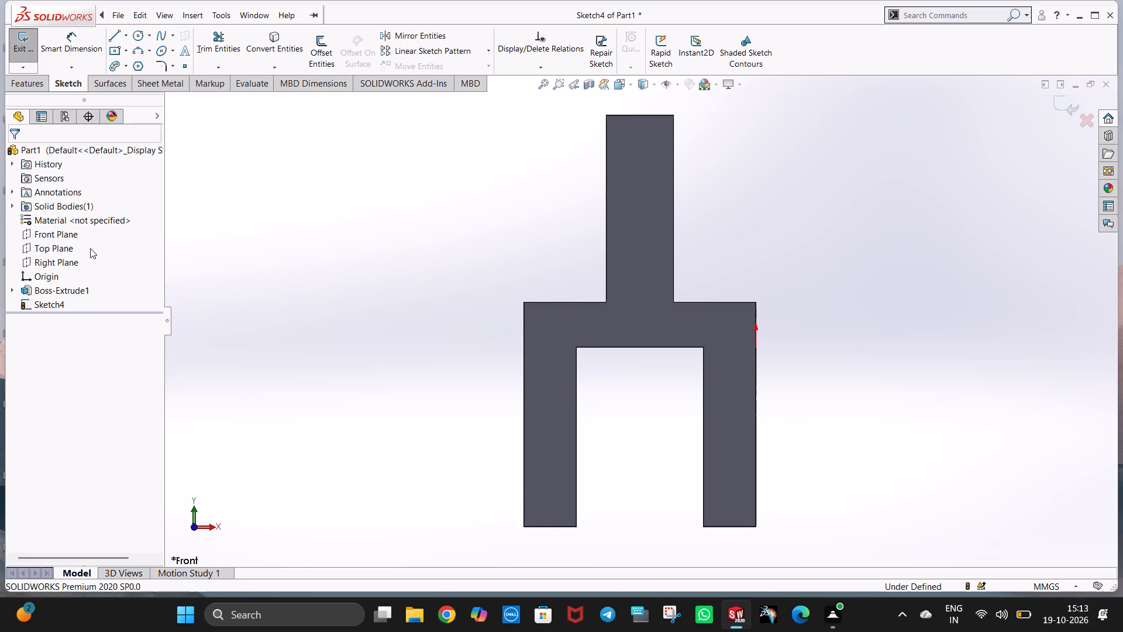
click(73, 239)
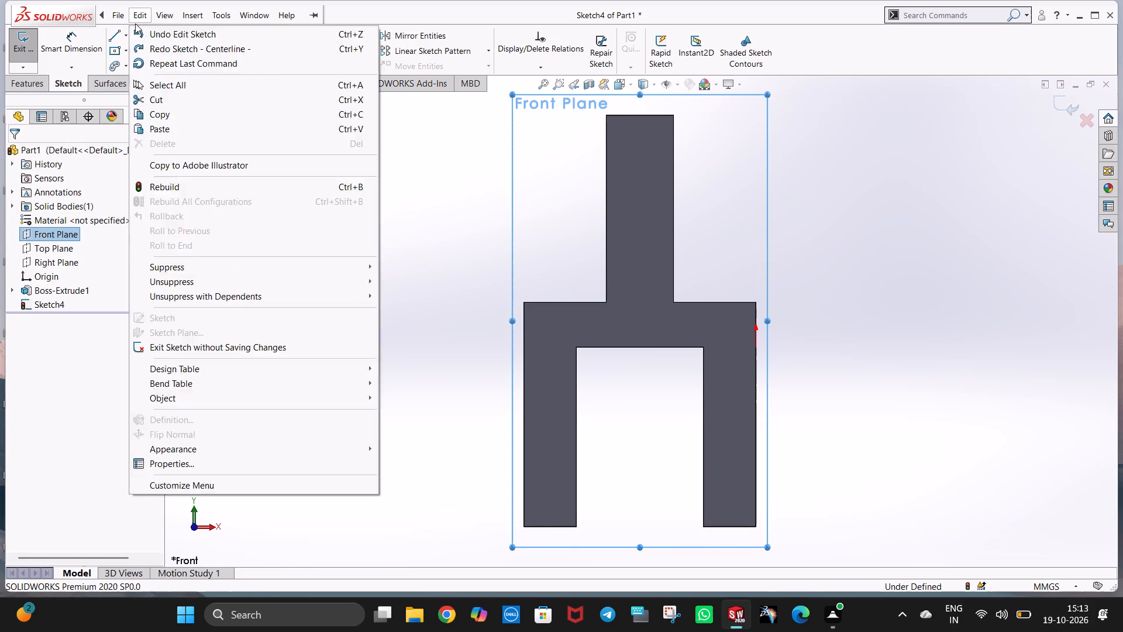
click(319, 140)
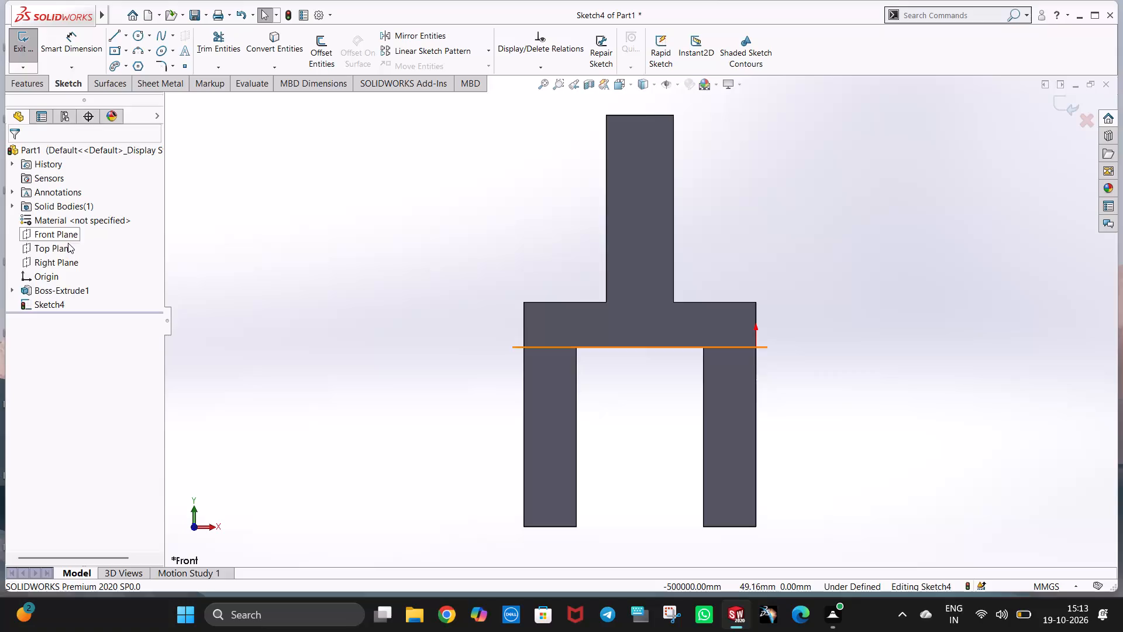
Select the Front Plane and exit the empty side-face sketch.
click(67, 238)
click(81, 222)
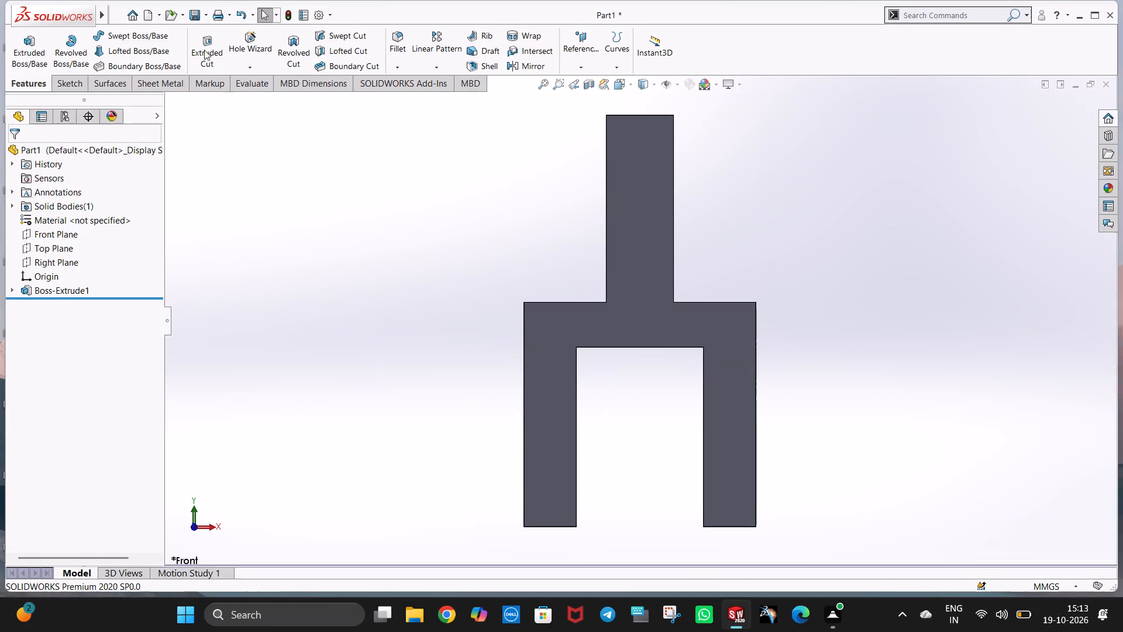
Sketch a closed rectangle on the Front Plane around both legs' lower ends, 20 mm high and spanning the full 62 mm width.
click(76, 89)
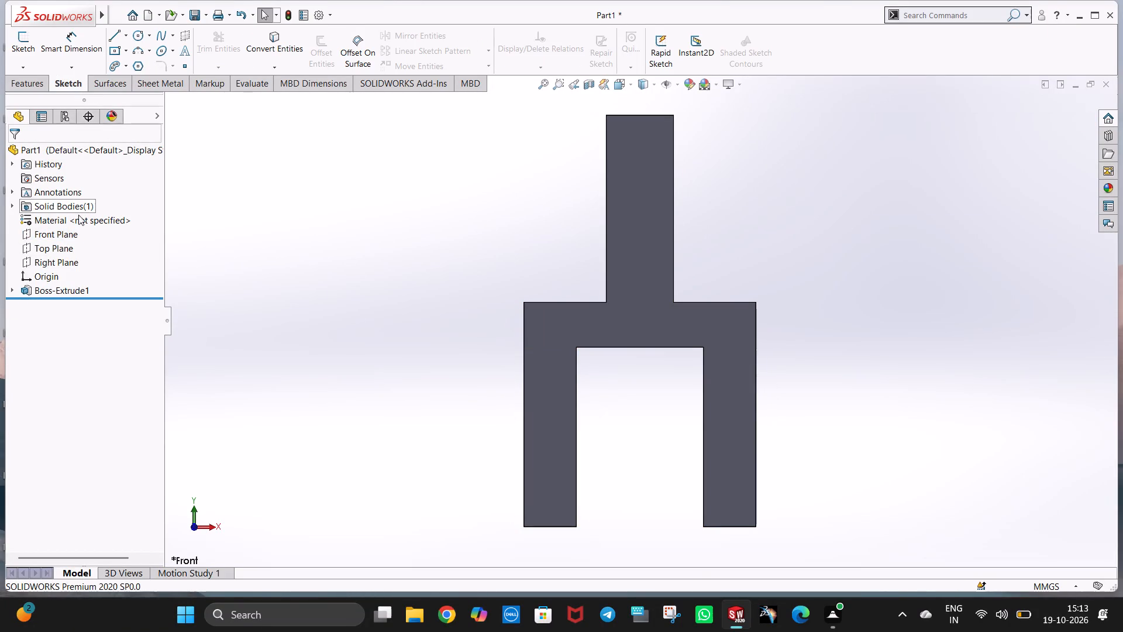
click(68, 239)
click(79, 224)
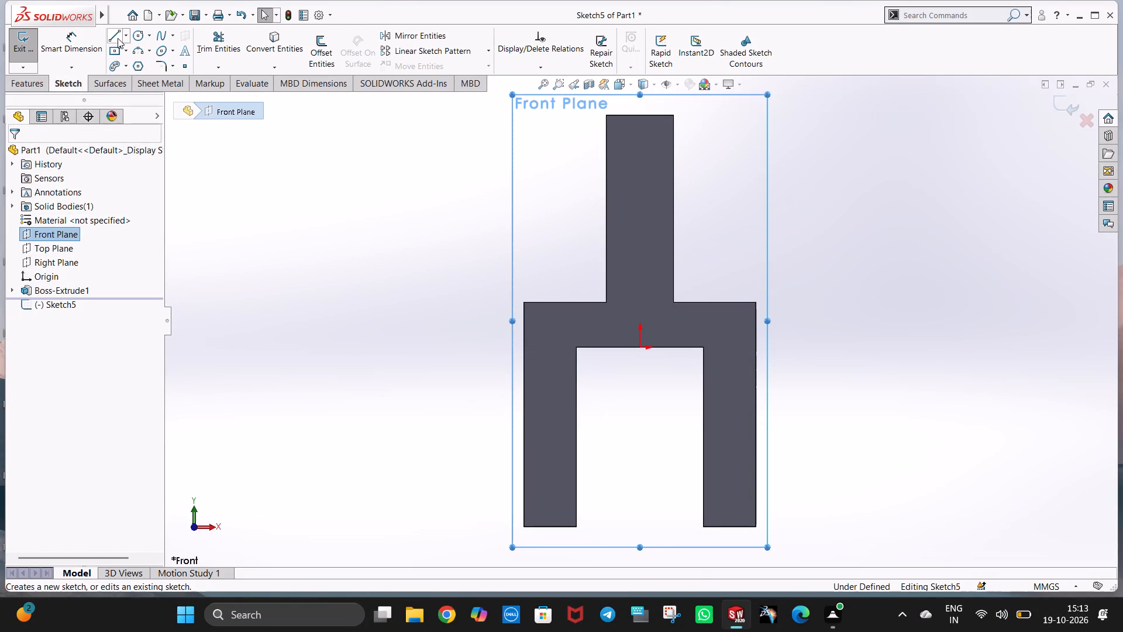
click(118, 43)
key(Escape)
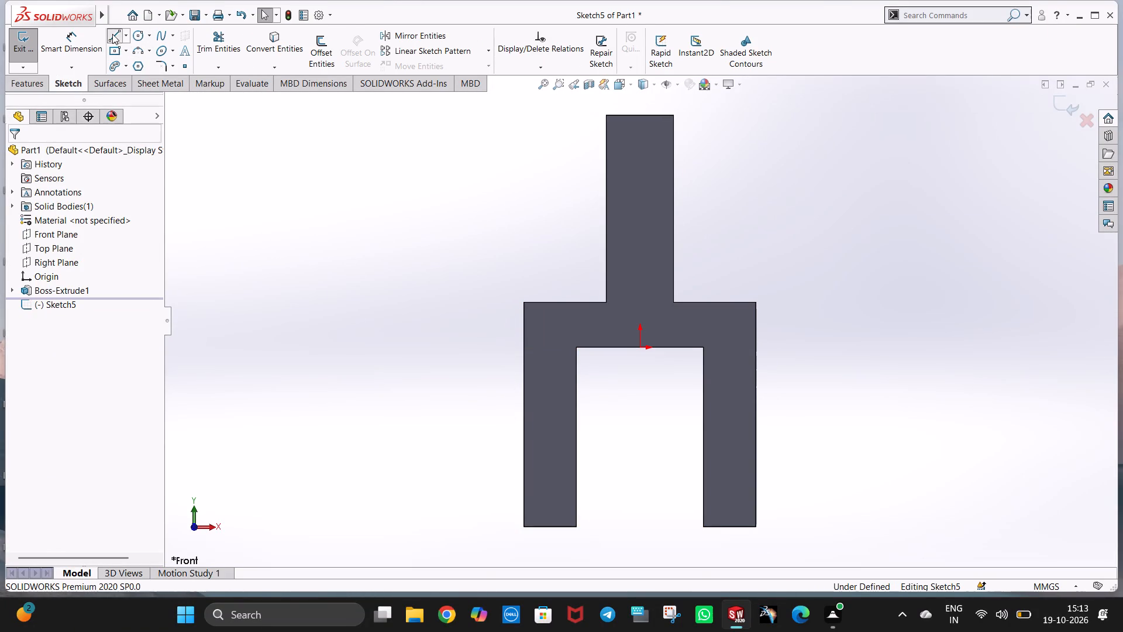
click(112, 34)
click(525, 527)
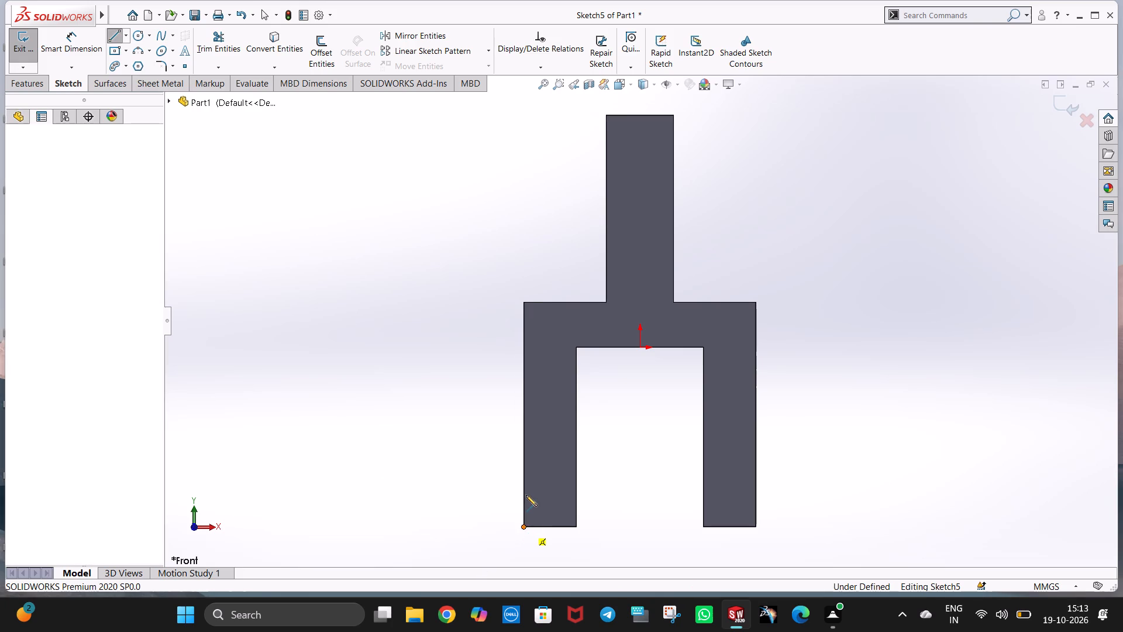
click(524, 465)
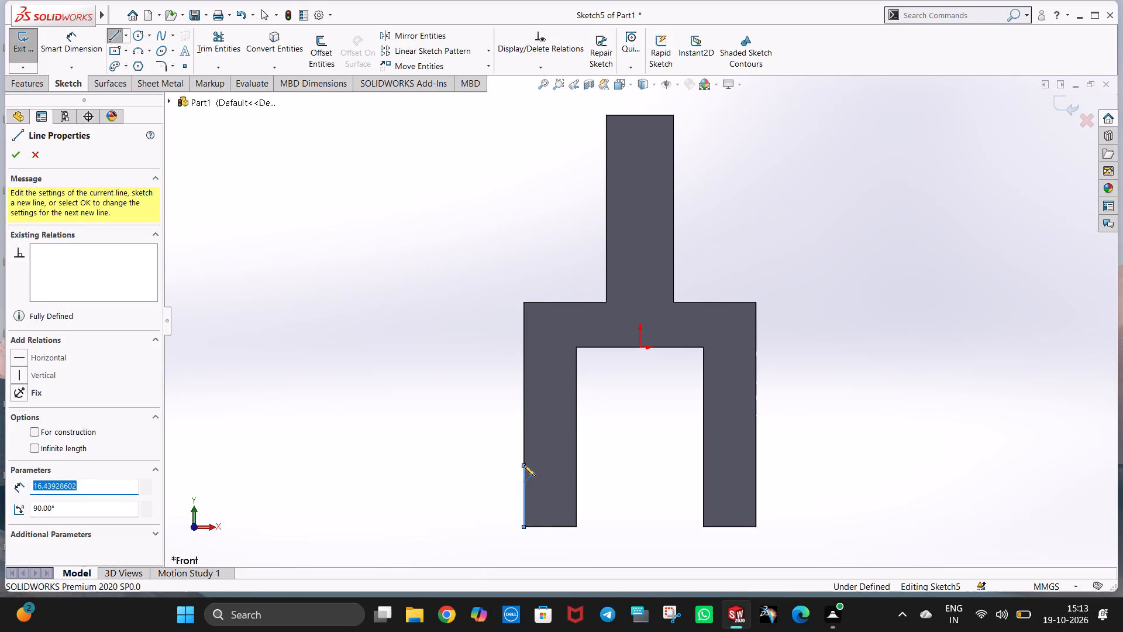
text(20)
key(Return)
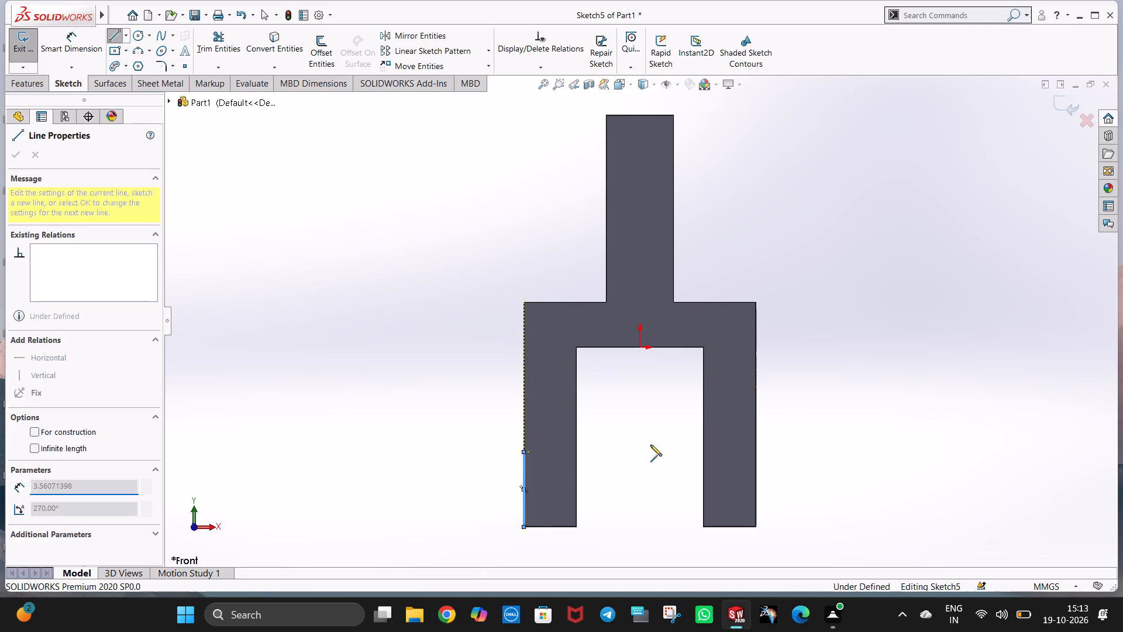
click(756, 453)
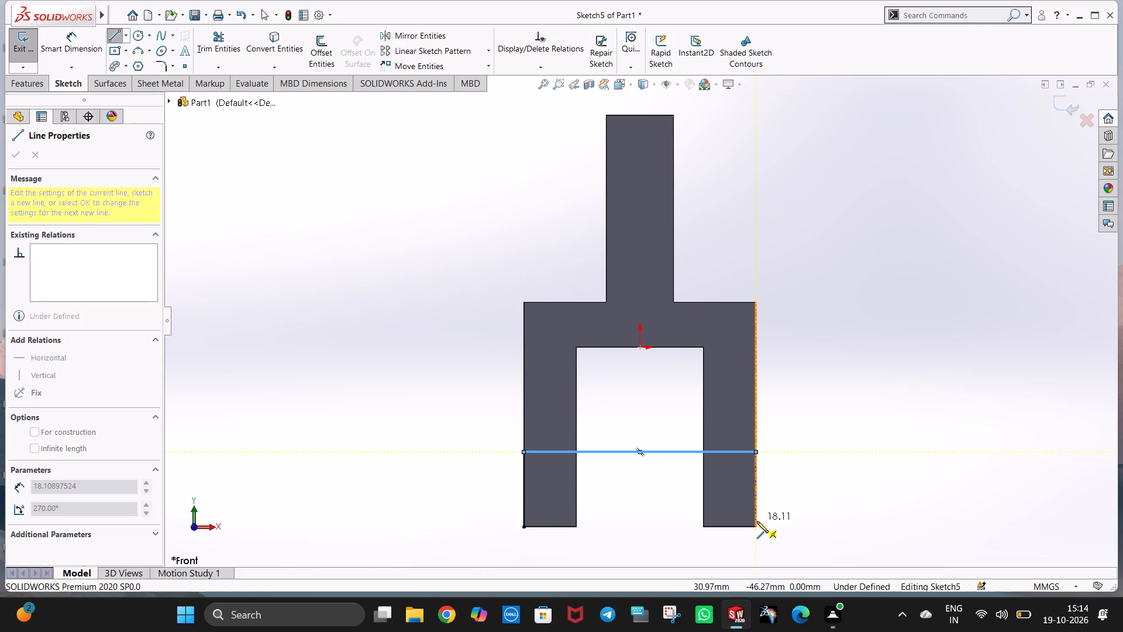
click(757, 525)
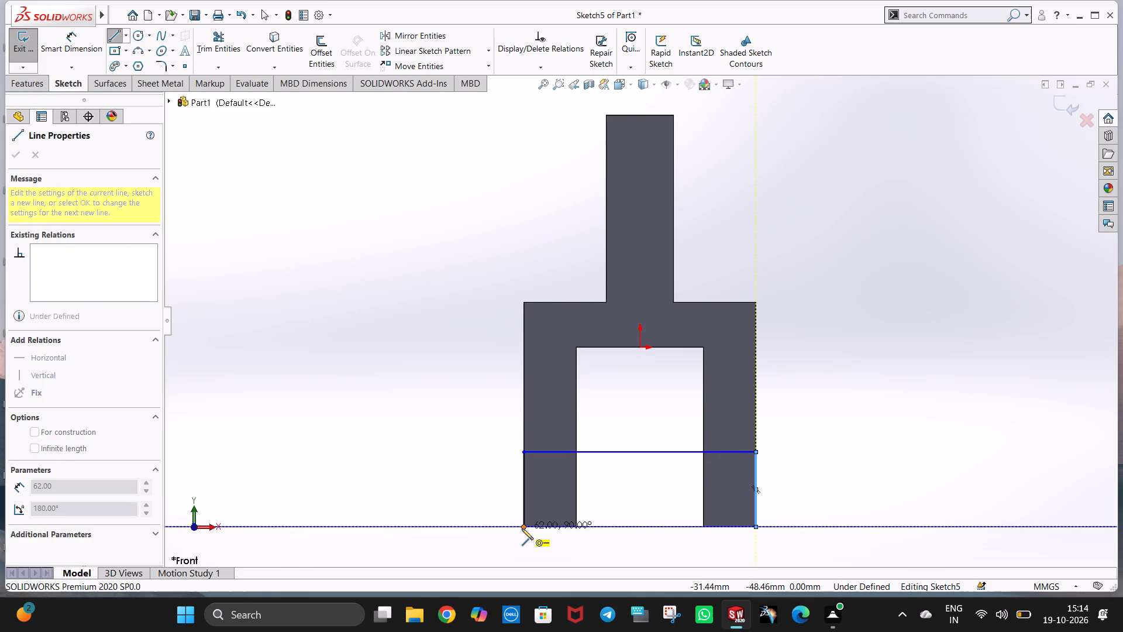
click(522, 528)
key(Escape)
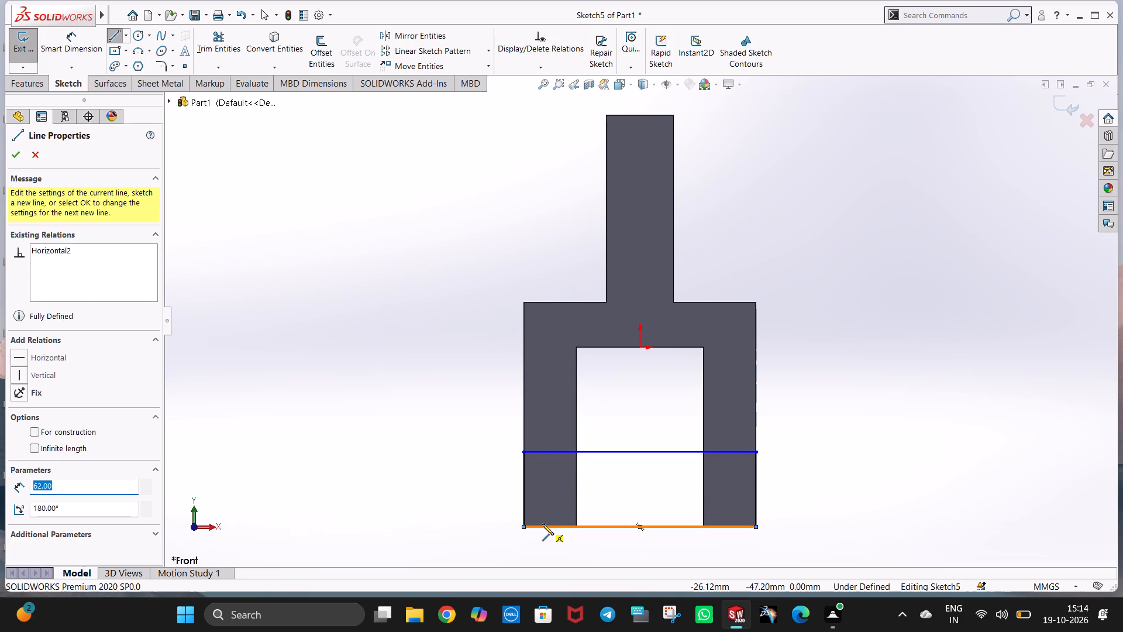
key(Escape)
click(766, 500)
Extrude-cut the rectangle 56 mm blind to shorten both legs.
middle_drag(707, 411, 707, 417)
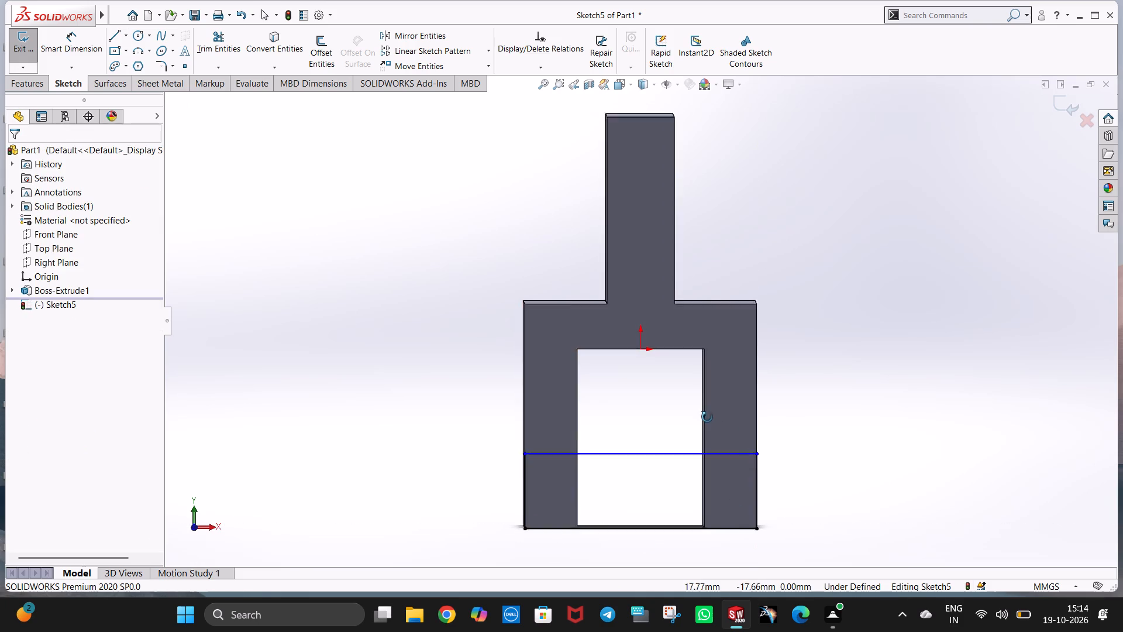
middle_drag(707, 417, 694, 423)
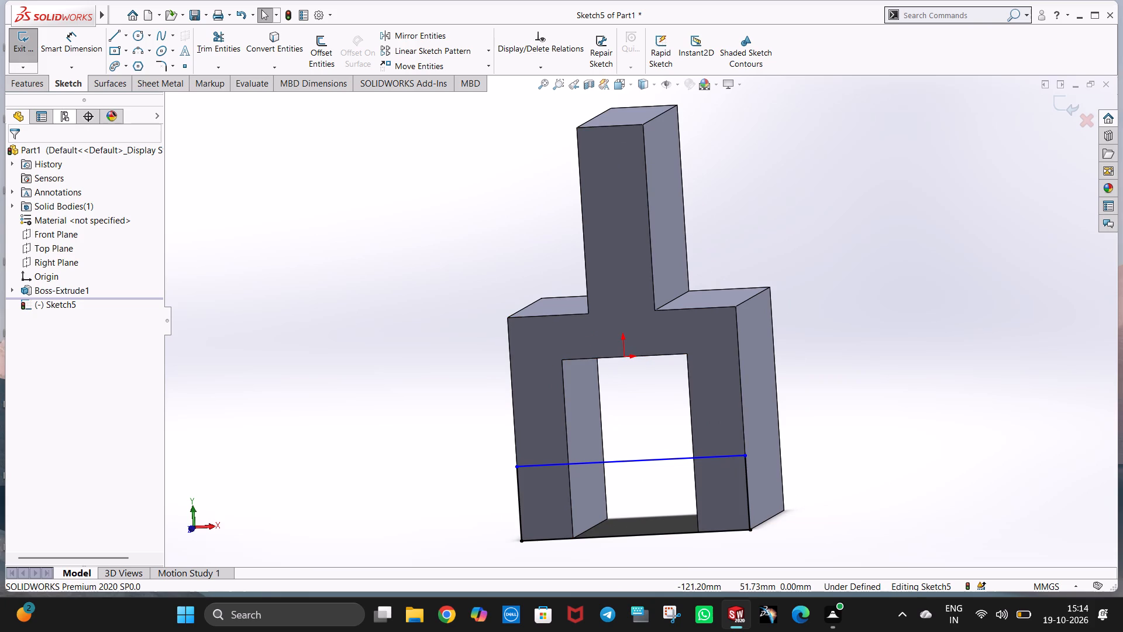
click(39, 87)
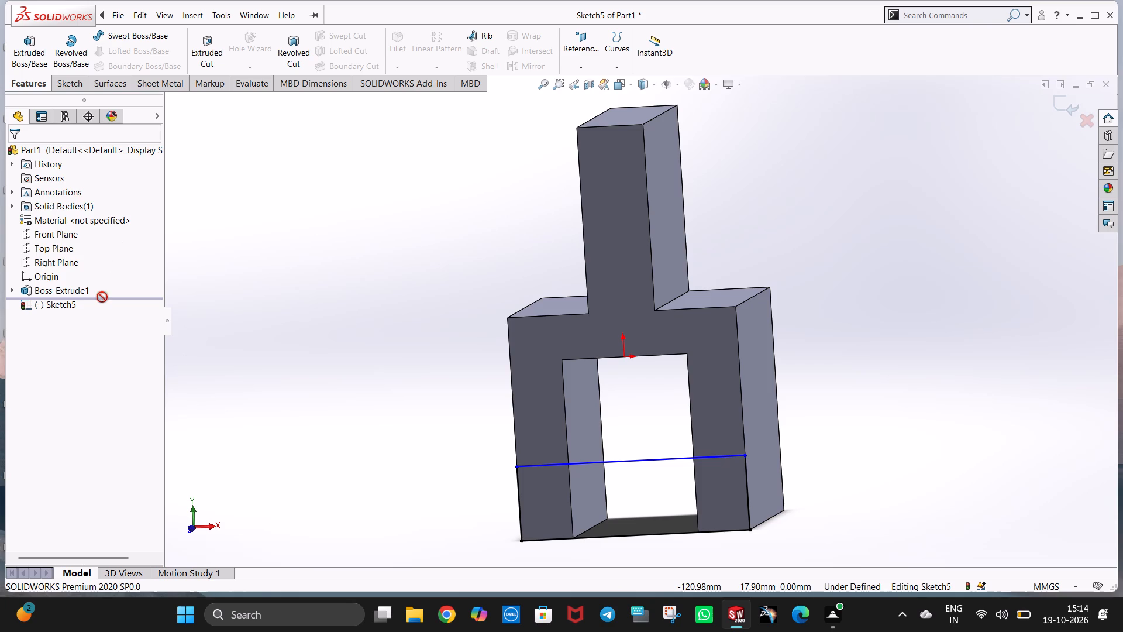
click(210, 56)
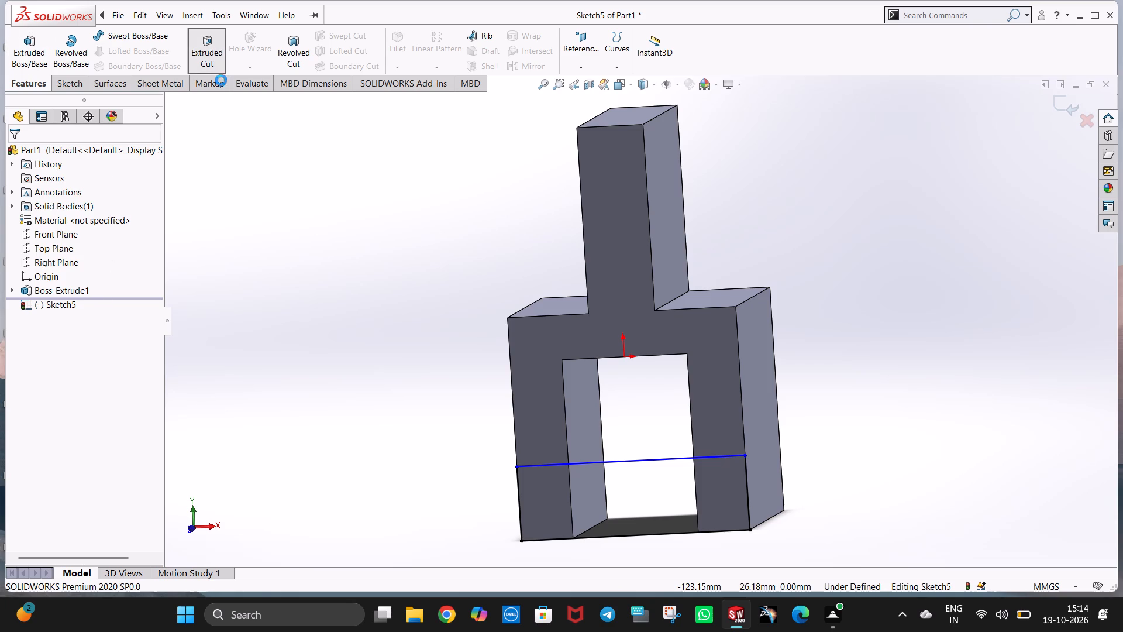
middle_drag(491, 280, 330, 305)
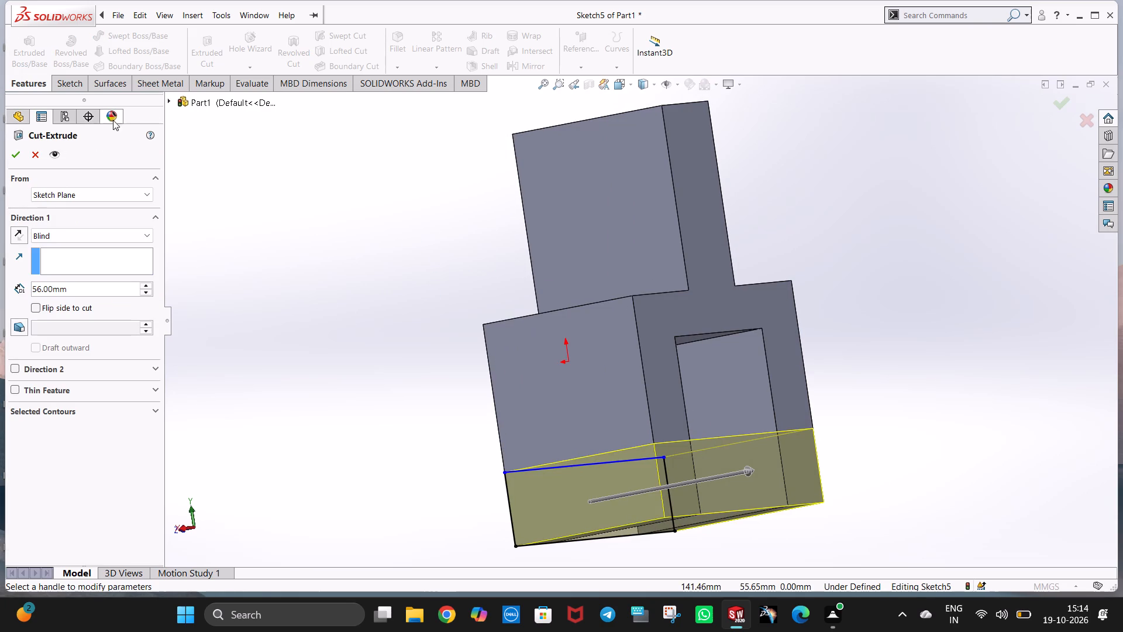
click(18, 152)
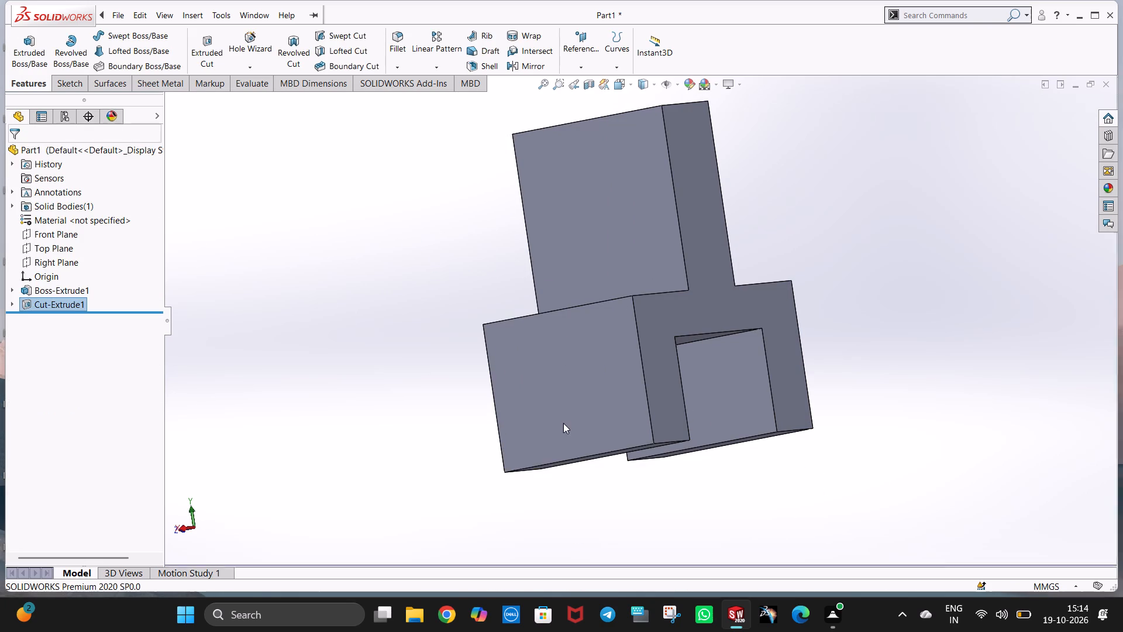
Start a sketch on the left leg's outer side face and draw a circle of radius 16 mm at its centre.
key(ctrl+3)
right_click(687, 409)
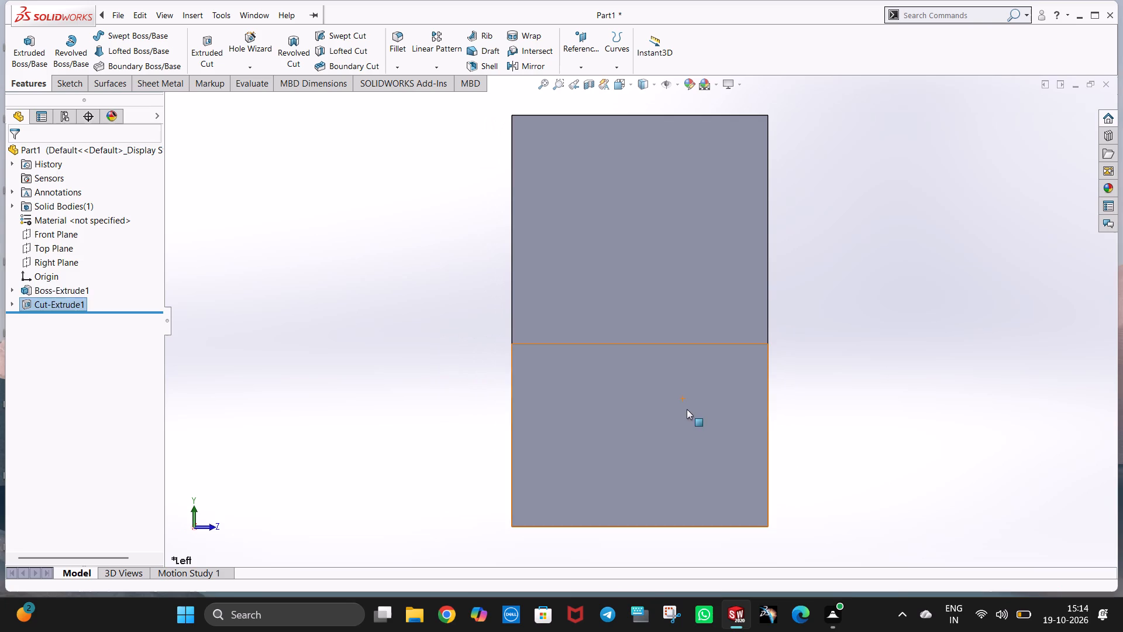
click(716, 338)
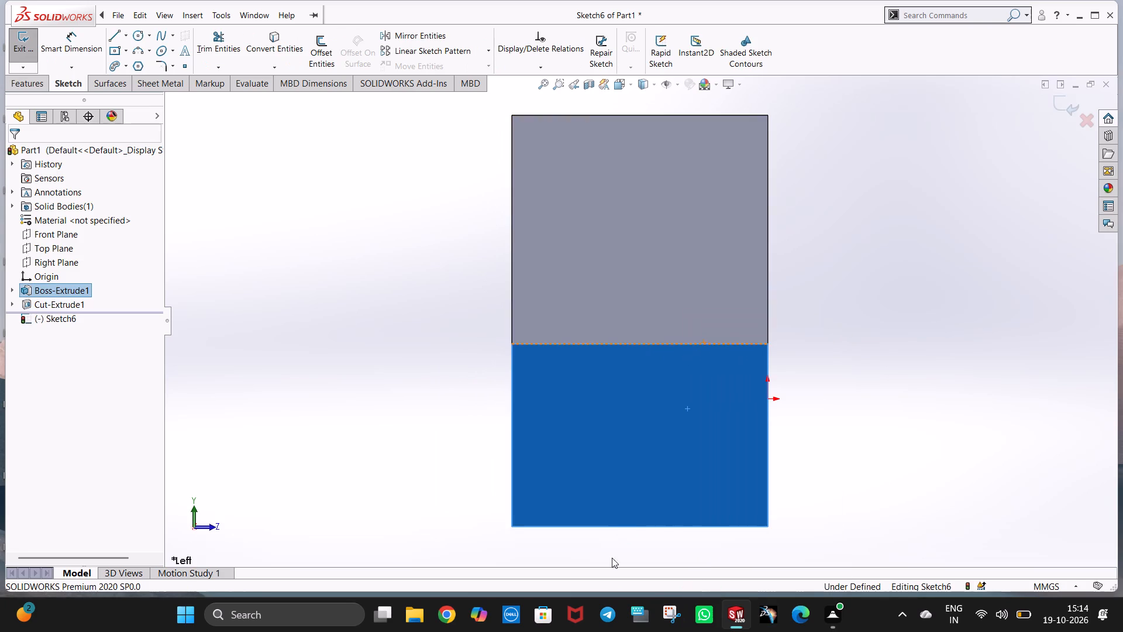
click(137, 32)
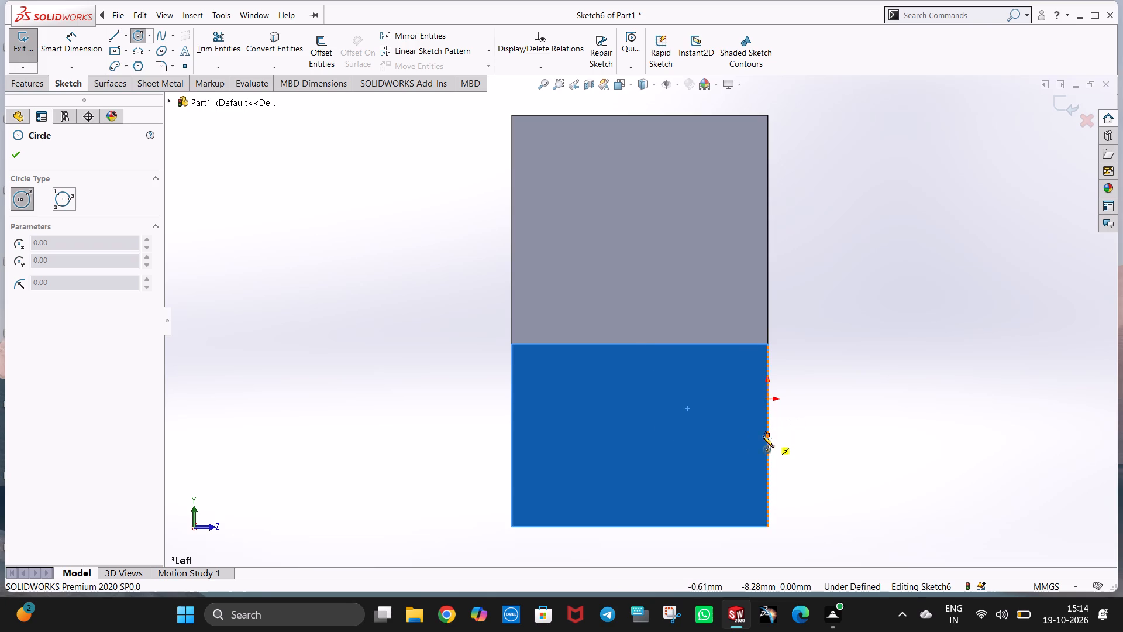
click(641, 435)
click(694, 490)
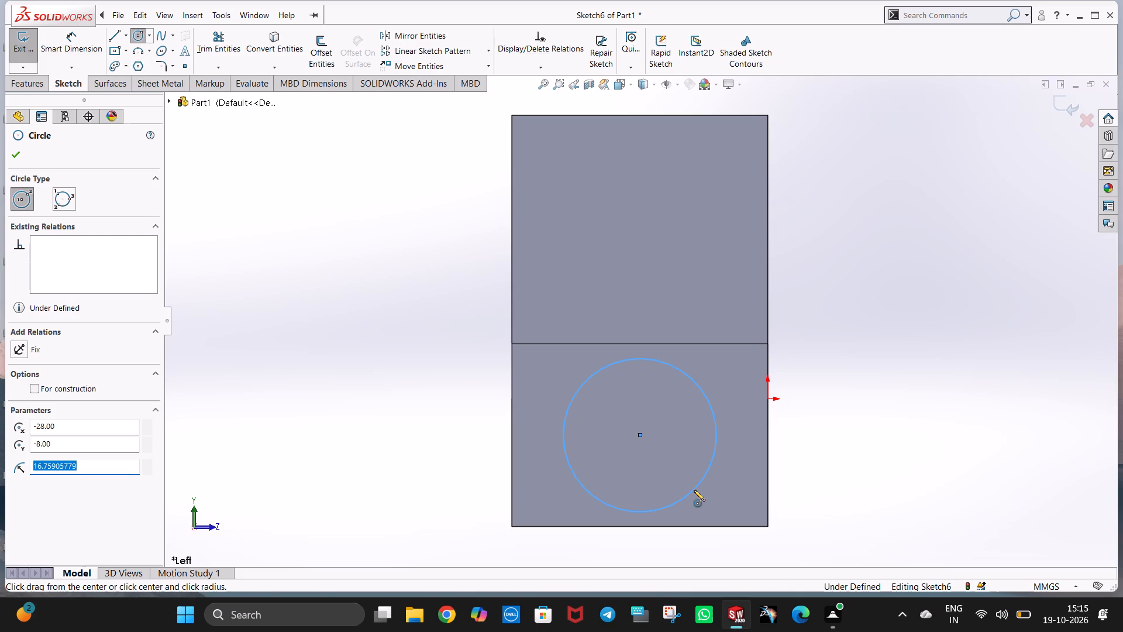
text(16)
key(Return)
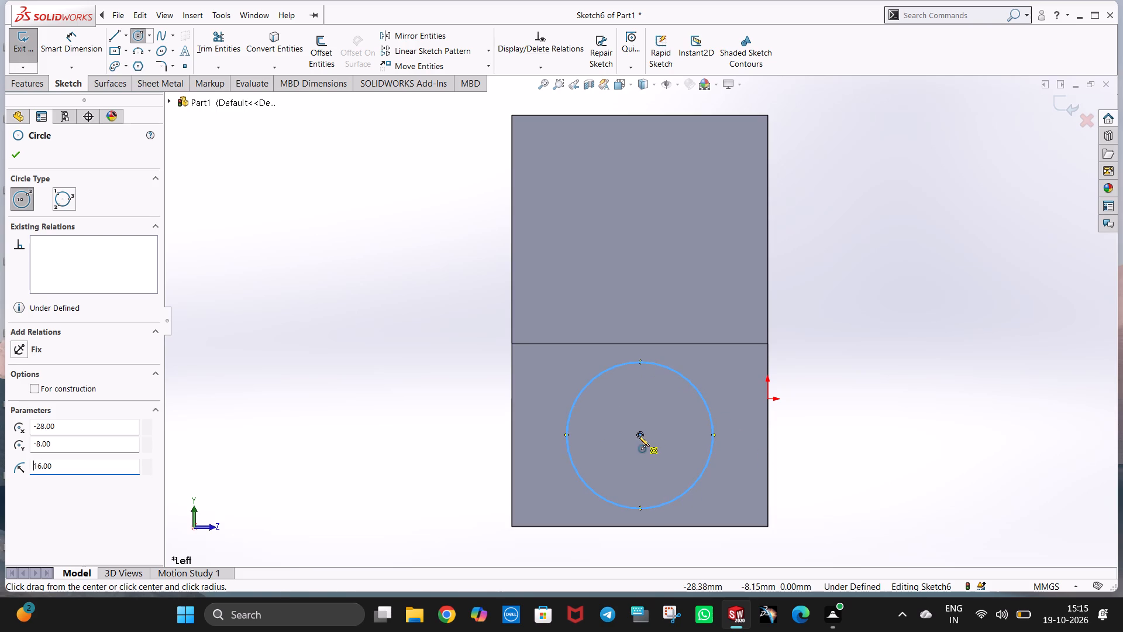
Add a concentric circle of radius 28 mm around the 16 mm radius circle.
click(640, 434)
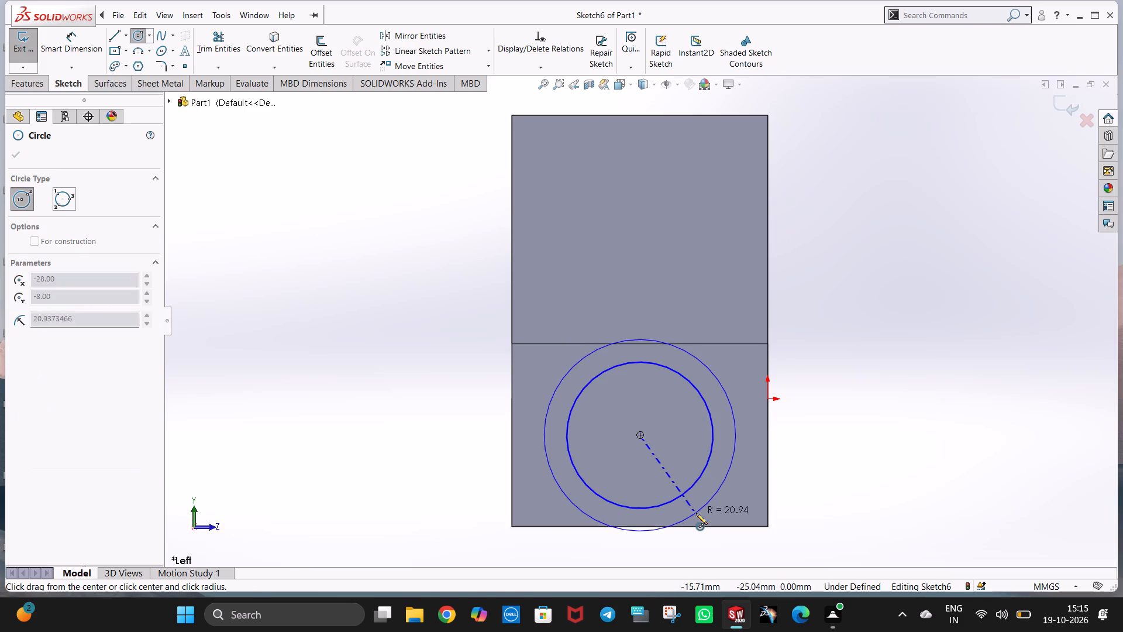
click(696, 513)
text(28)
key(Return)
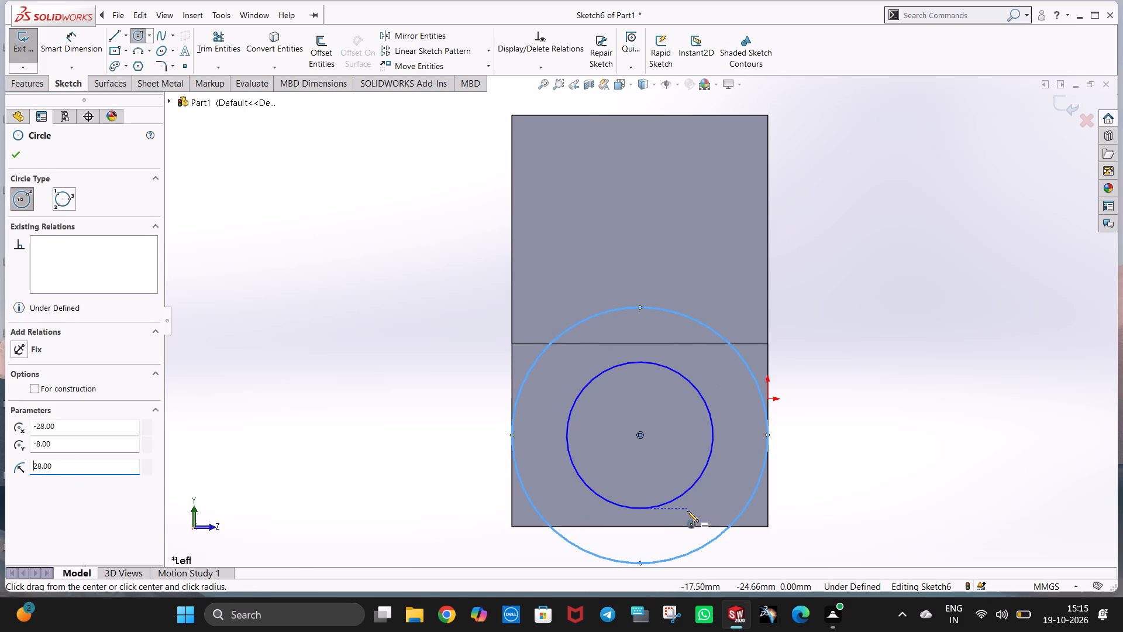
key(Escape)
click(819, 440)
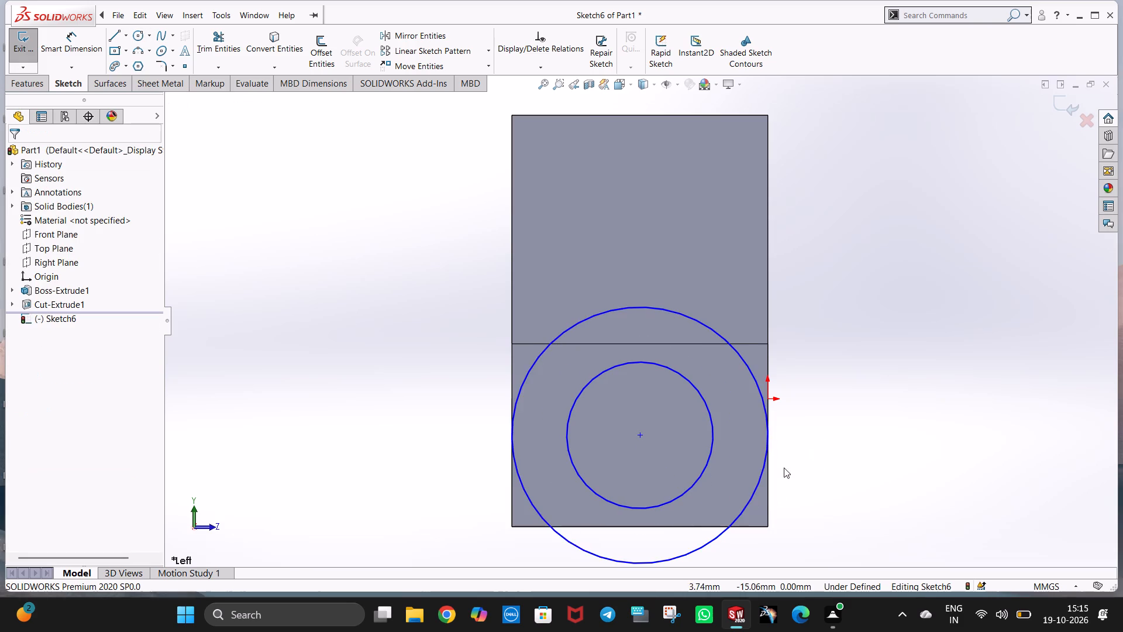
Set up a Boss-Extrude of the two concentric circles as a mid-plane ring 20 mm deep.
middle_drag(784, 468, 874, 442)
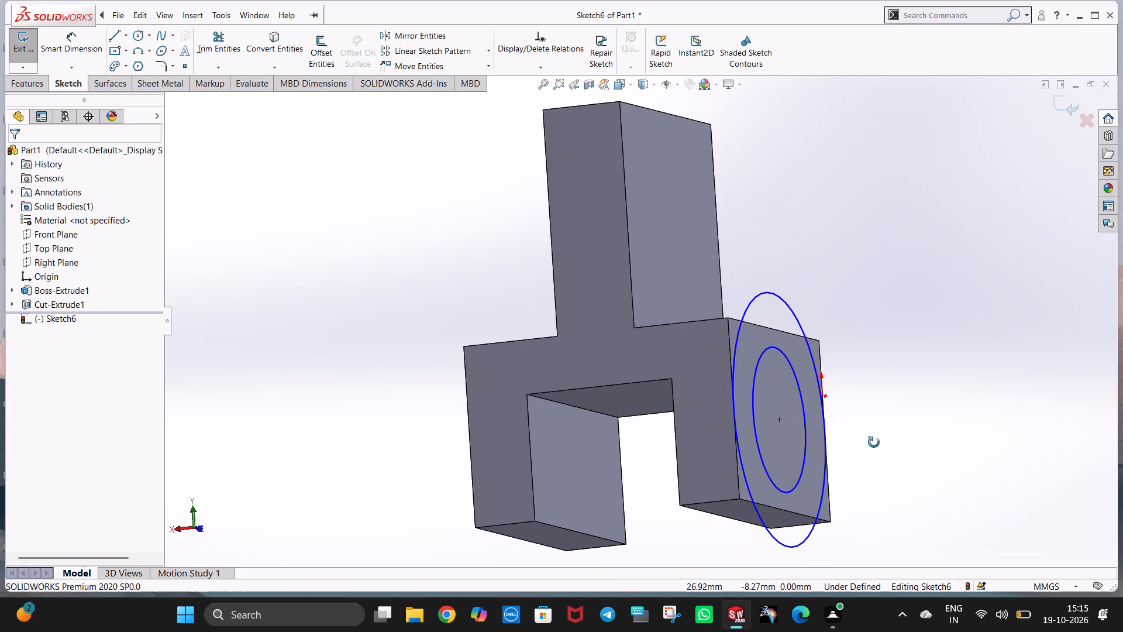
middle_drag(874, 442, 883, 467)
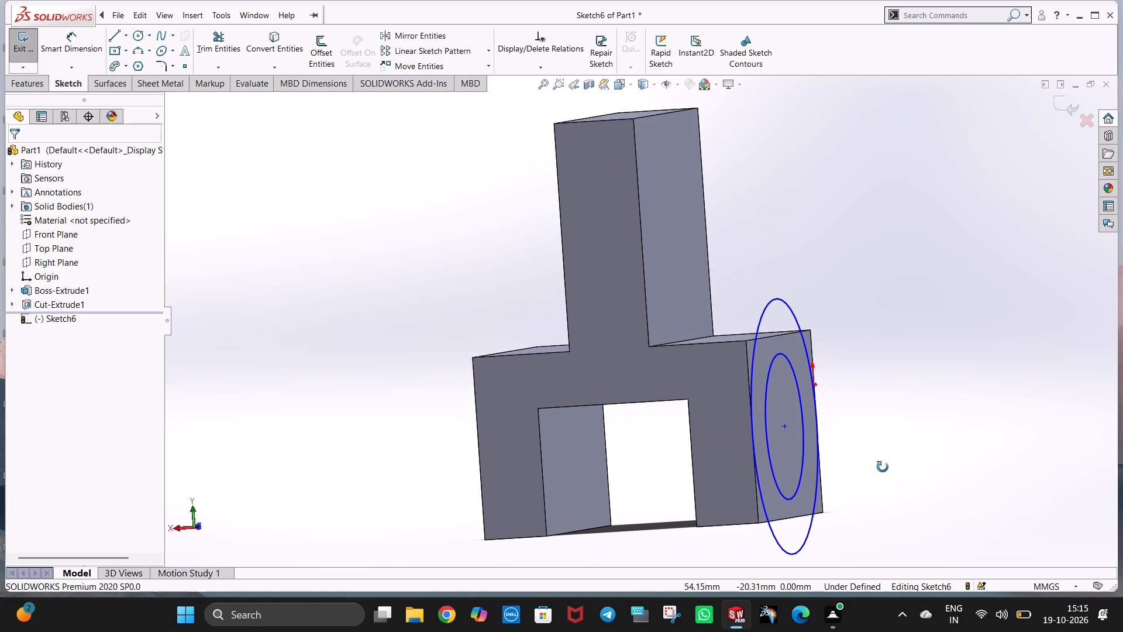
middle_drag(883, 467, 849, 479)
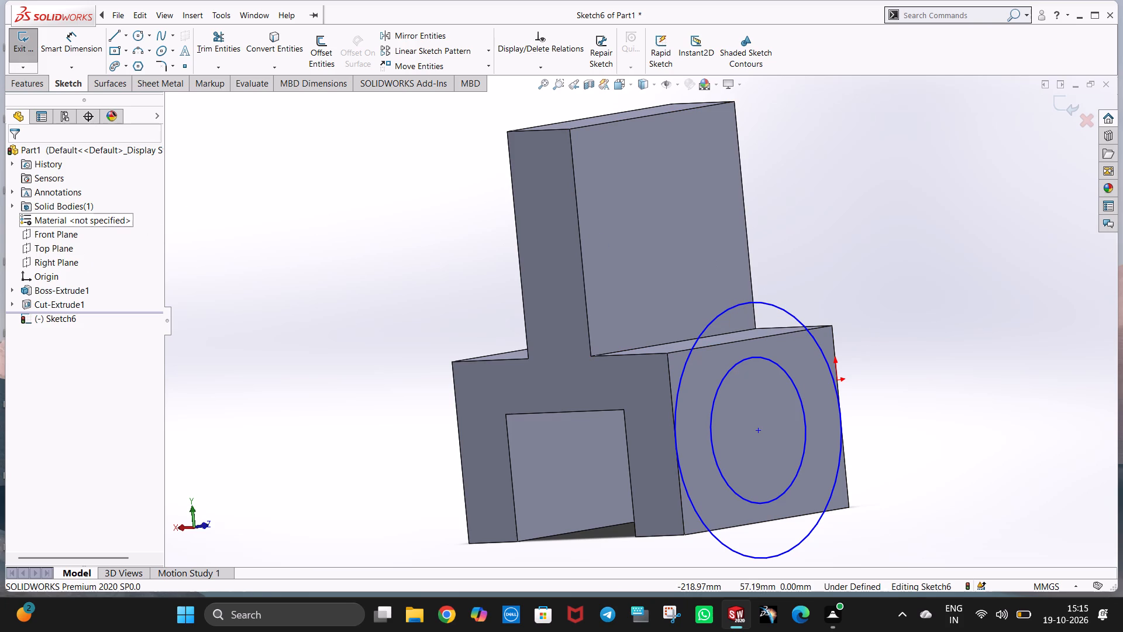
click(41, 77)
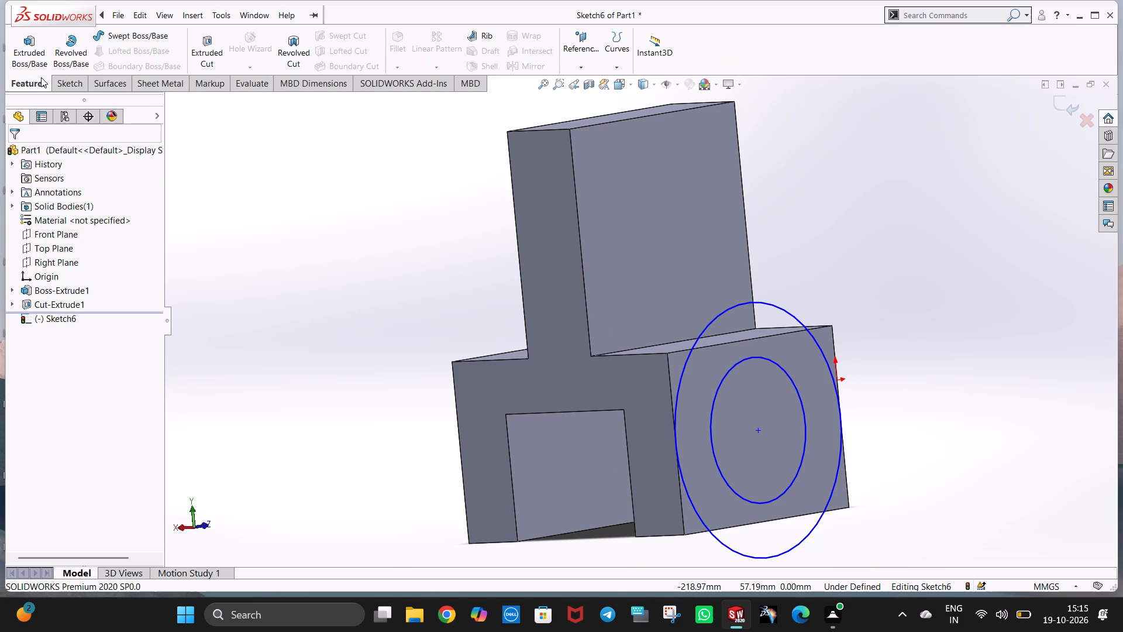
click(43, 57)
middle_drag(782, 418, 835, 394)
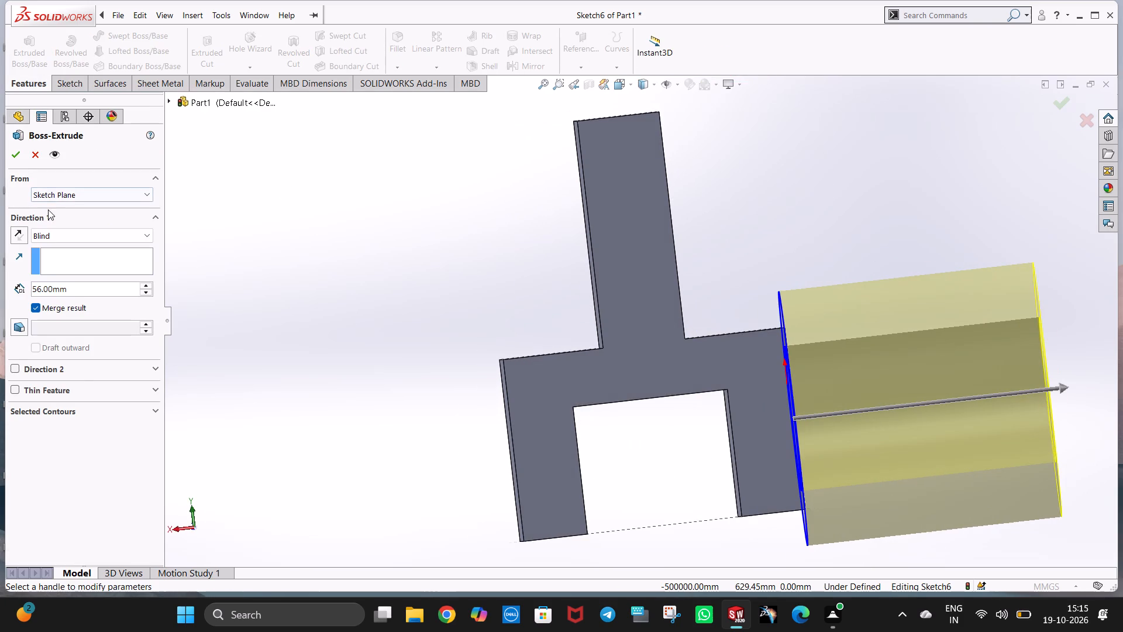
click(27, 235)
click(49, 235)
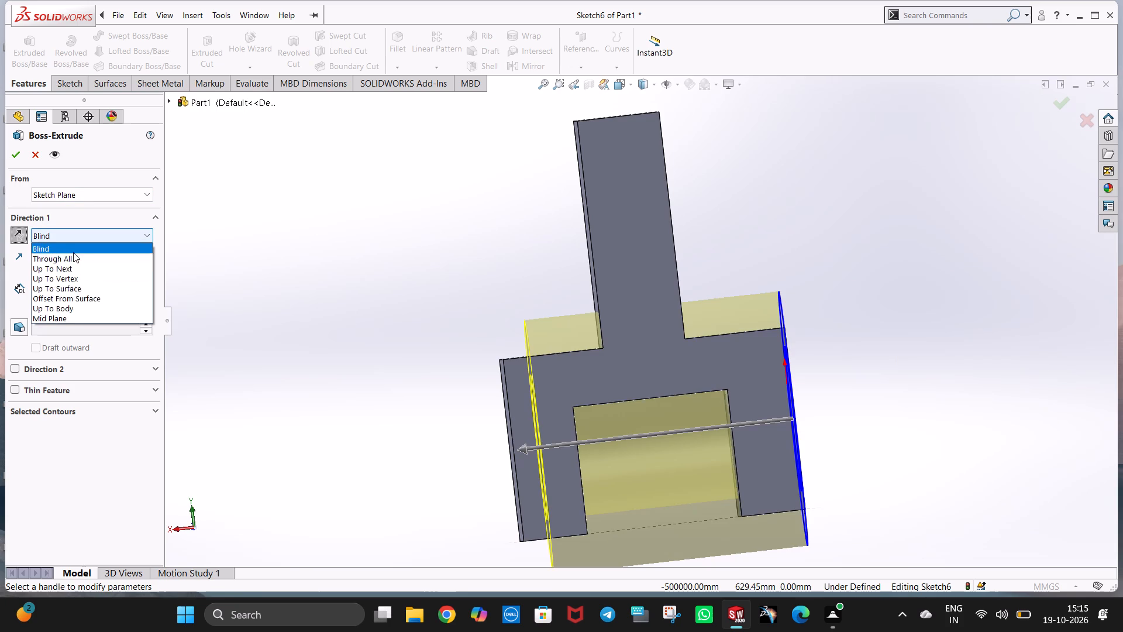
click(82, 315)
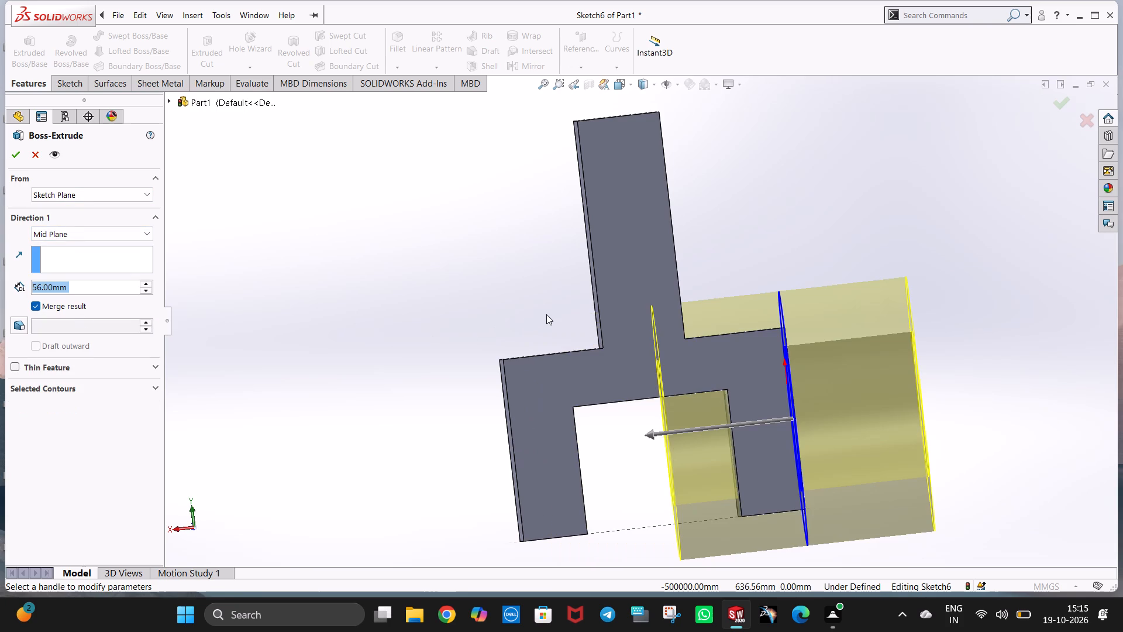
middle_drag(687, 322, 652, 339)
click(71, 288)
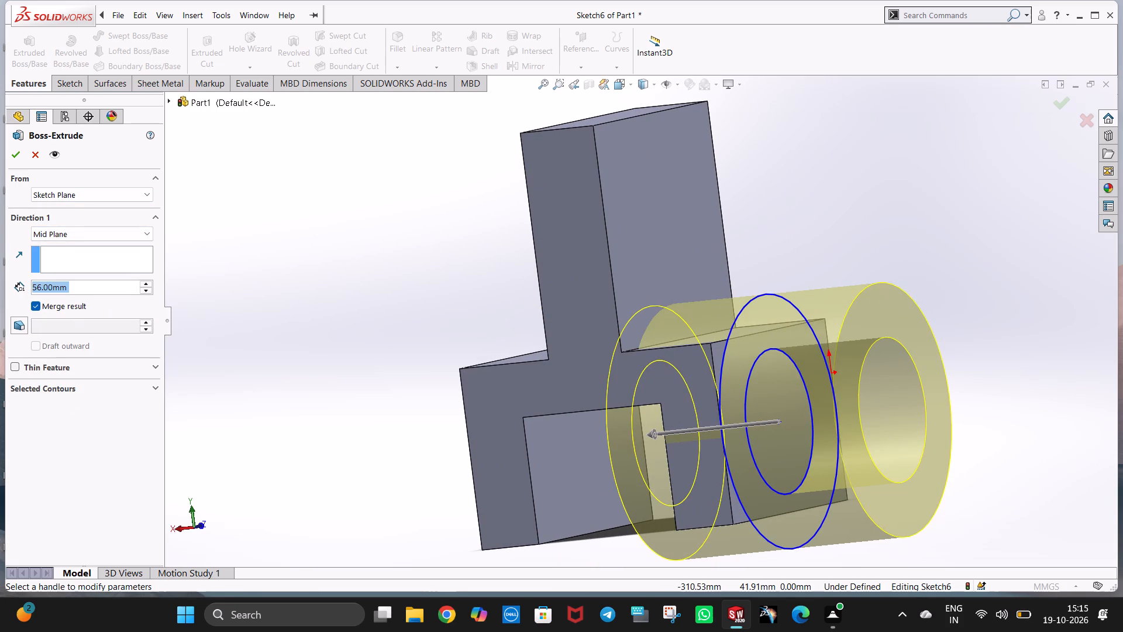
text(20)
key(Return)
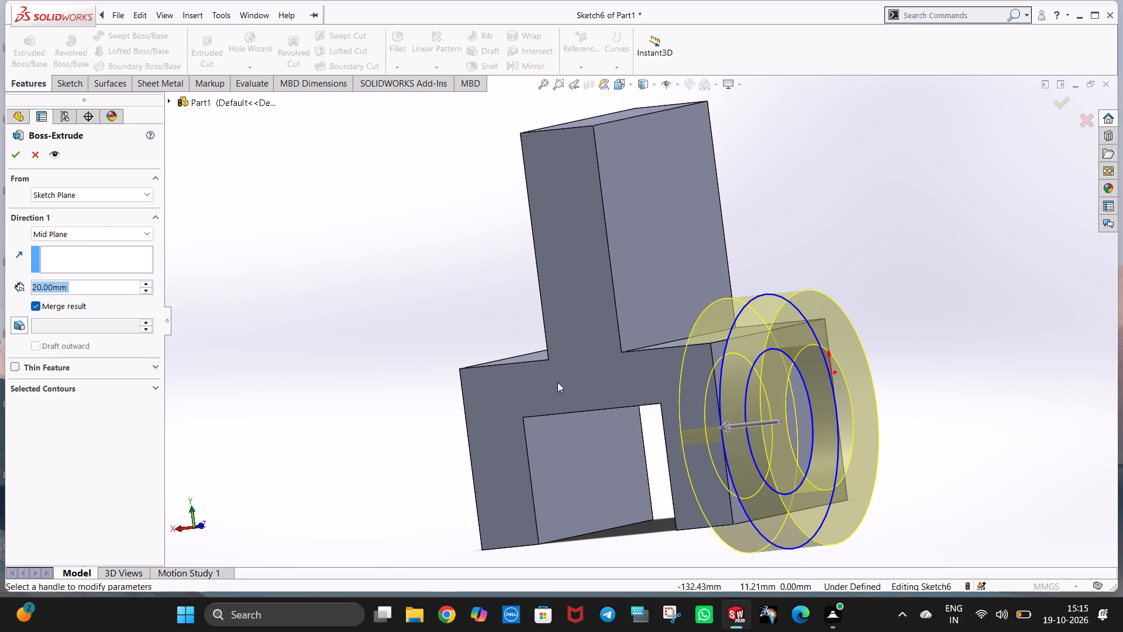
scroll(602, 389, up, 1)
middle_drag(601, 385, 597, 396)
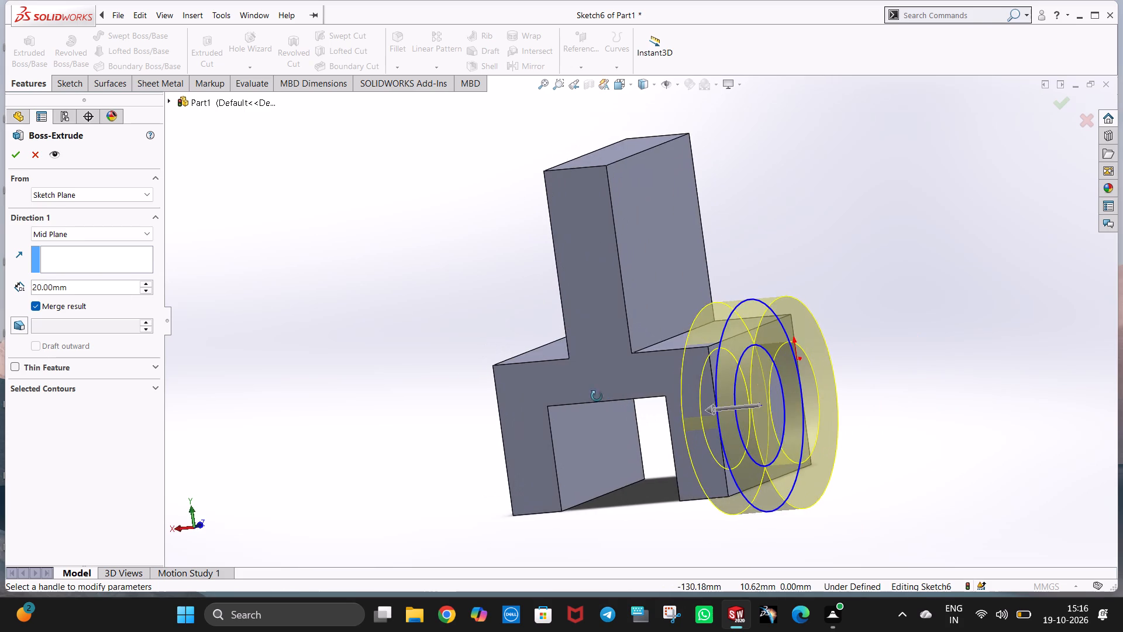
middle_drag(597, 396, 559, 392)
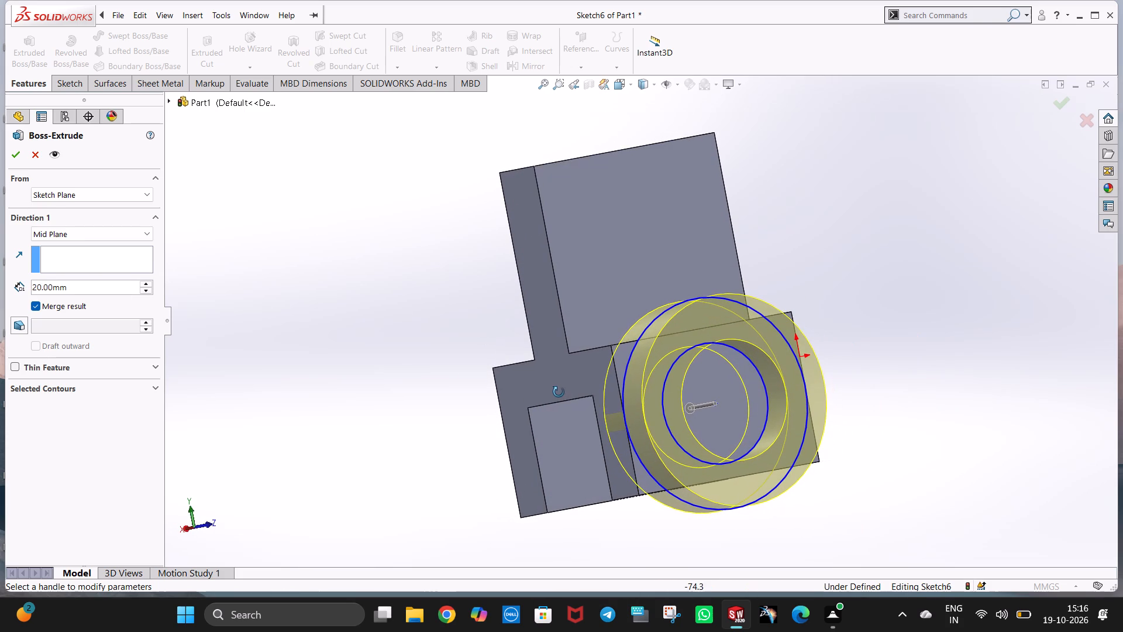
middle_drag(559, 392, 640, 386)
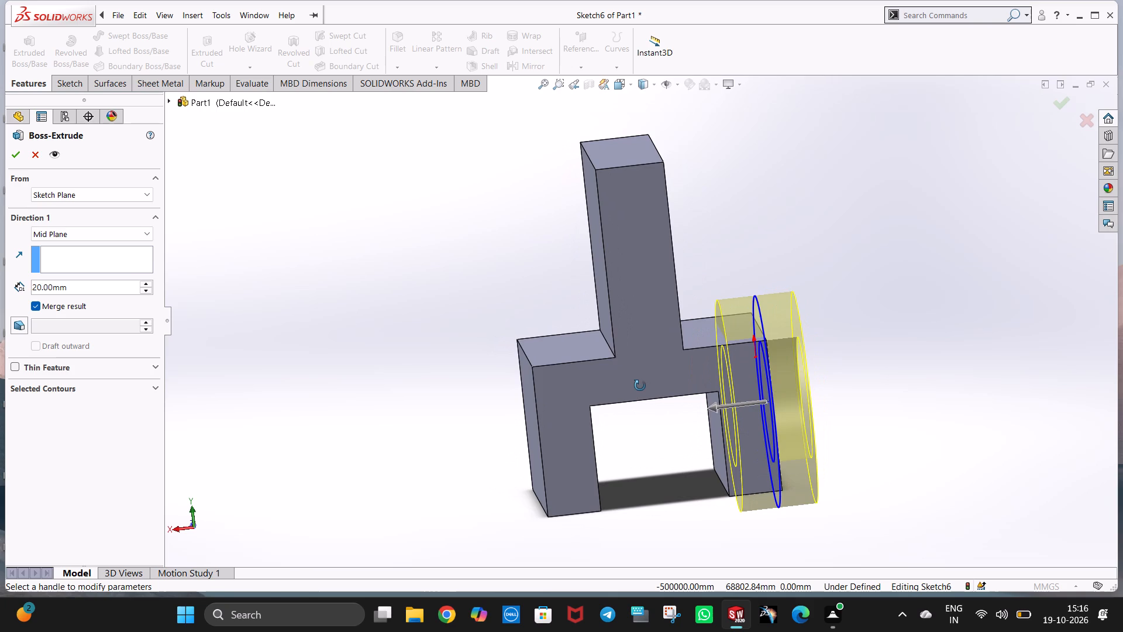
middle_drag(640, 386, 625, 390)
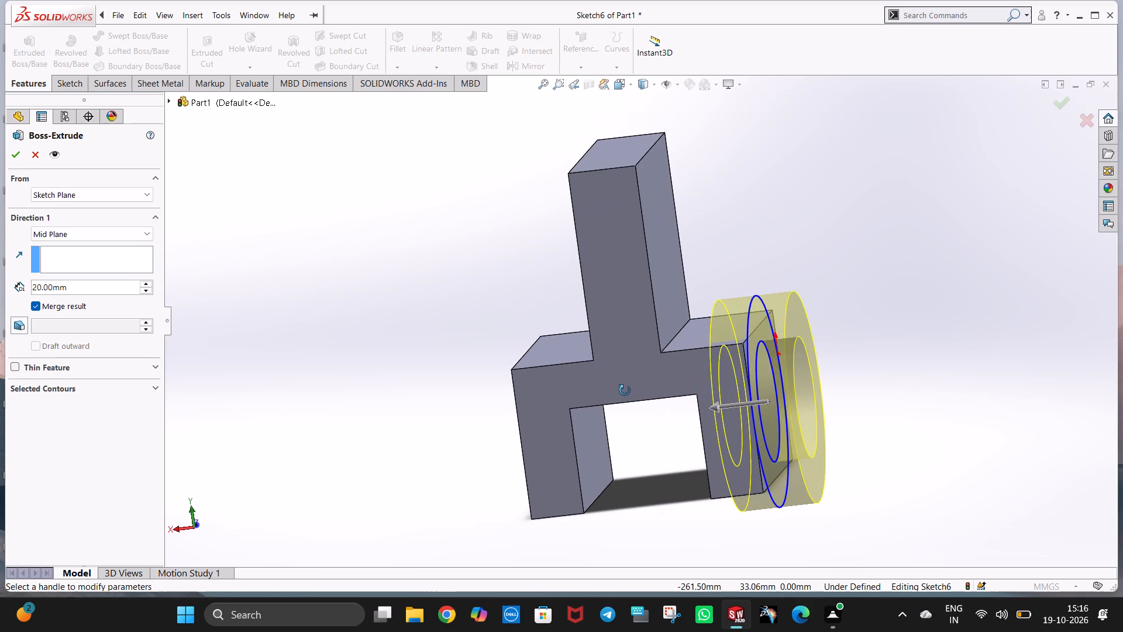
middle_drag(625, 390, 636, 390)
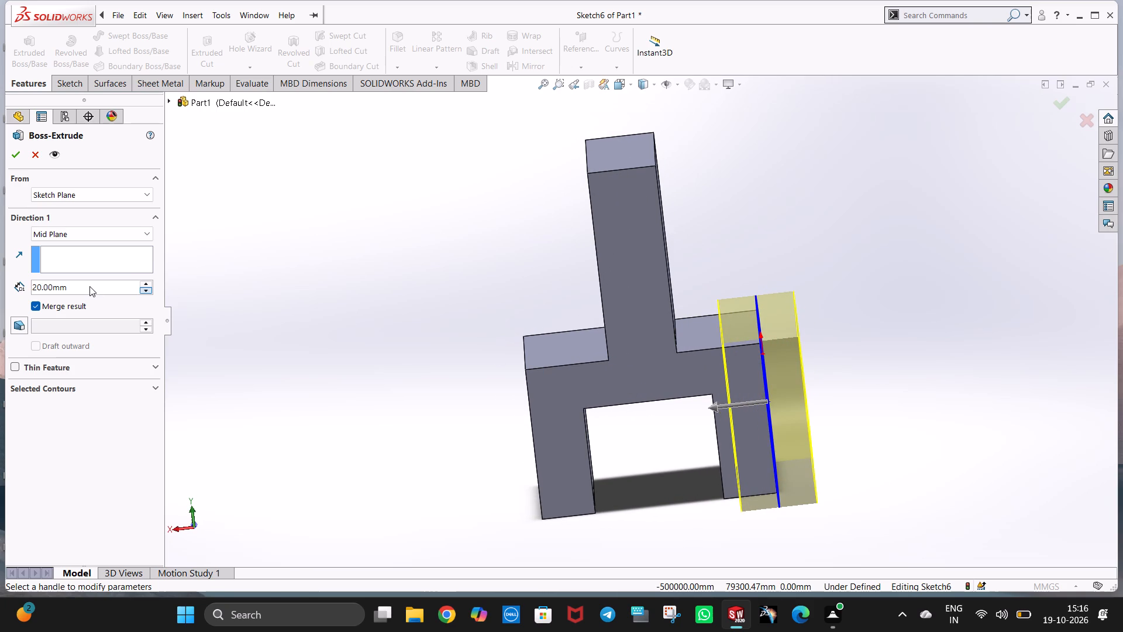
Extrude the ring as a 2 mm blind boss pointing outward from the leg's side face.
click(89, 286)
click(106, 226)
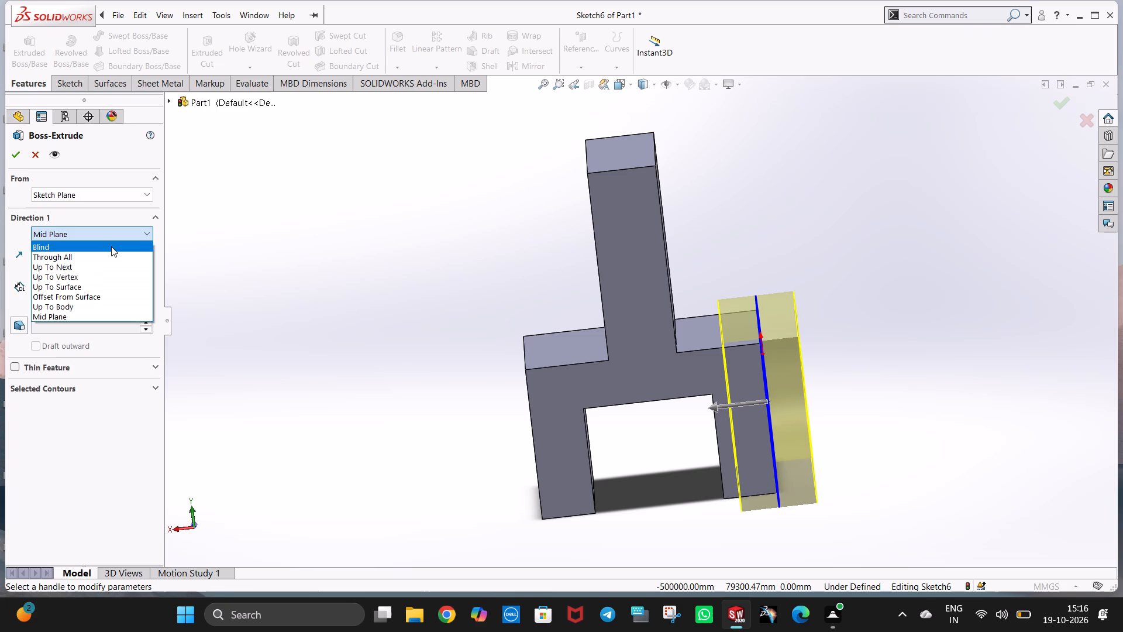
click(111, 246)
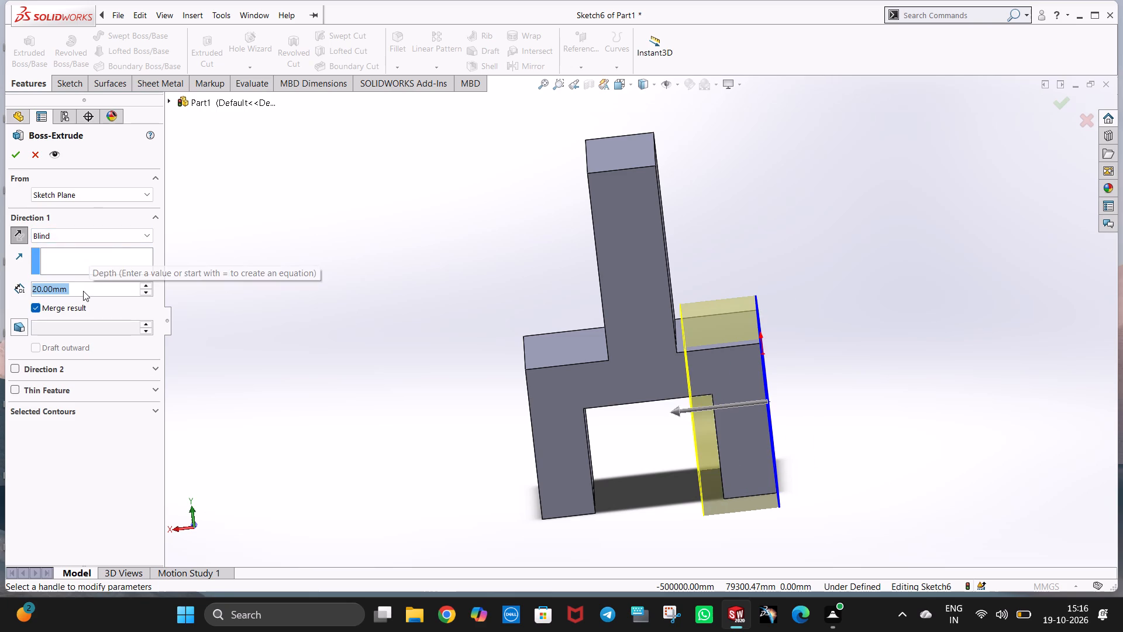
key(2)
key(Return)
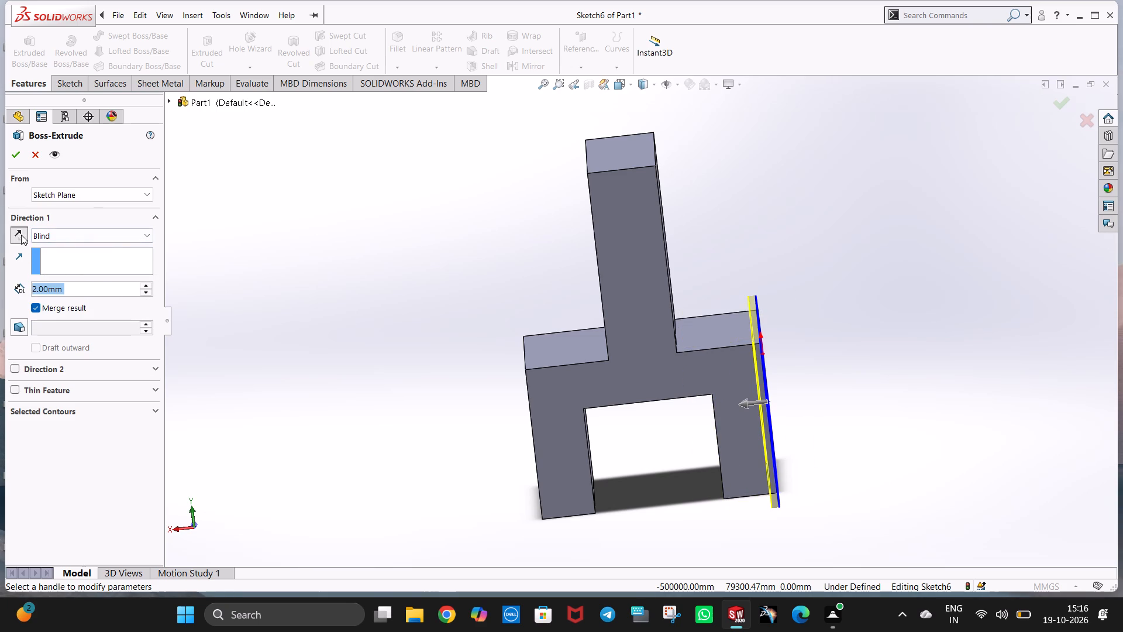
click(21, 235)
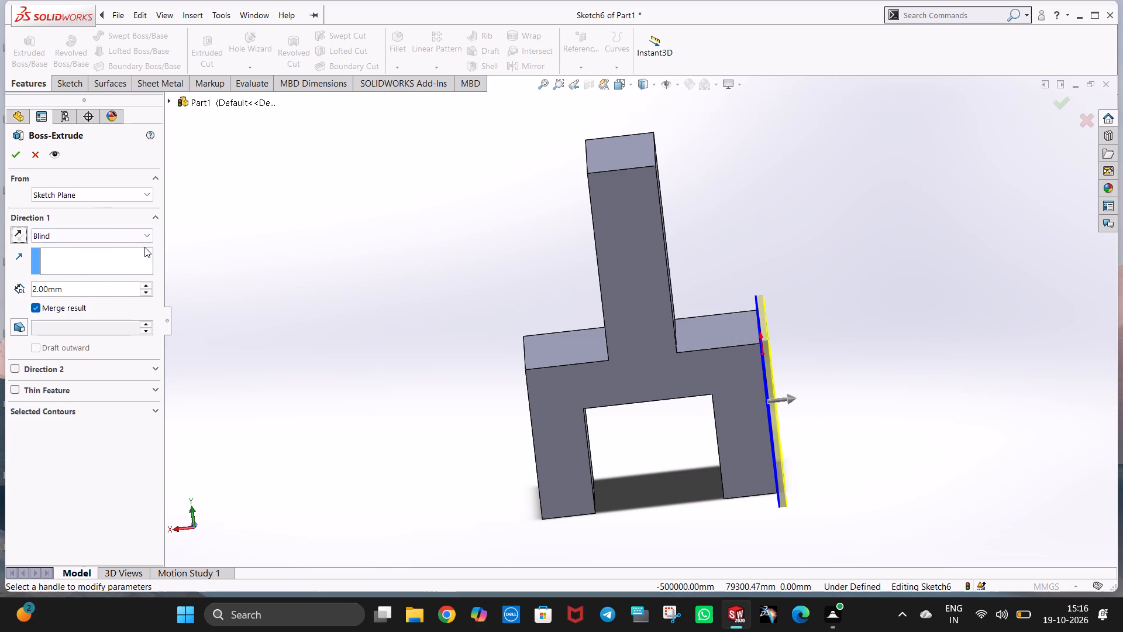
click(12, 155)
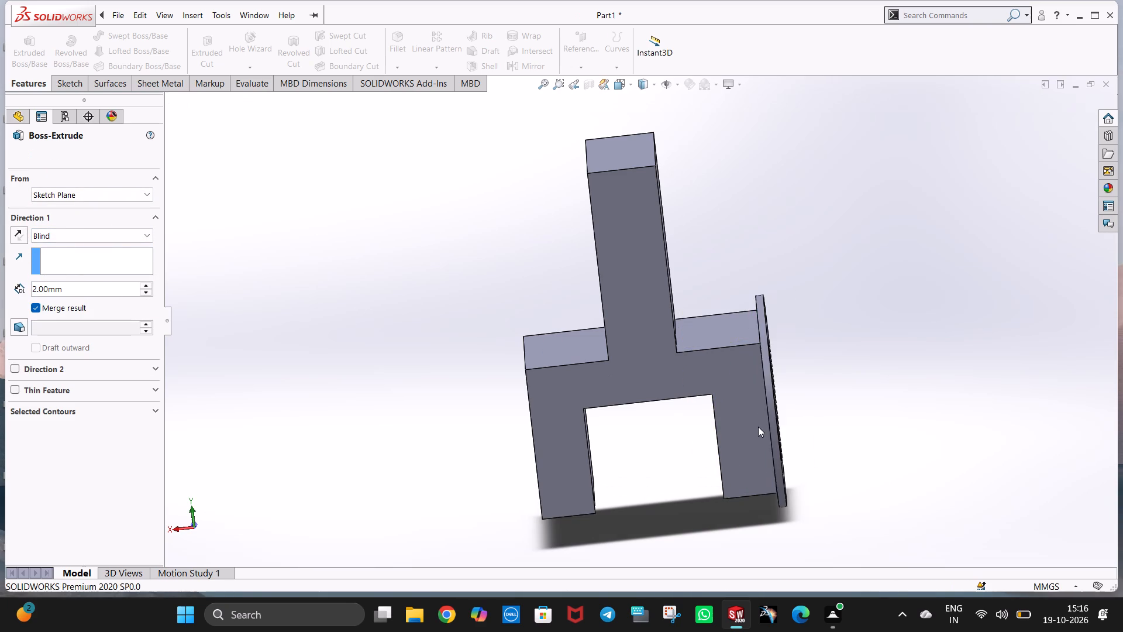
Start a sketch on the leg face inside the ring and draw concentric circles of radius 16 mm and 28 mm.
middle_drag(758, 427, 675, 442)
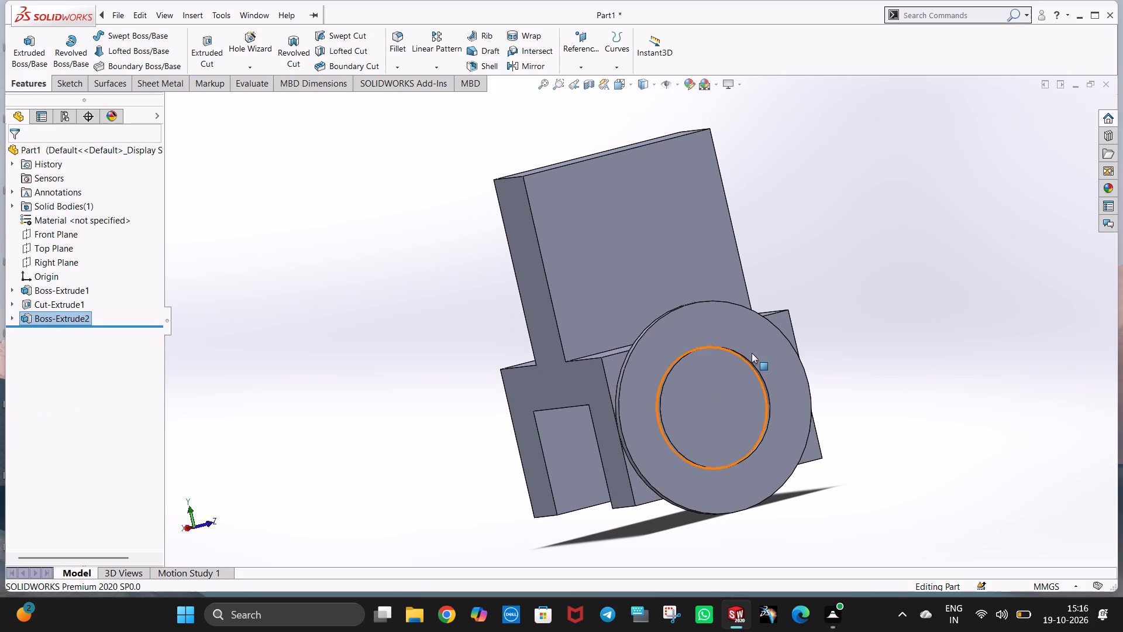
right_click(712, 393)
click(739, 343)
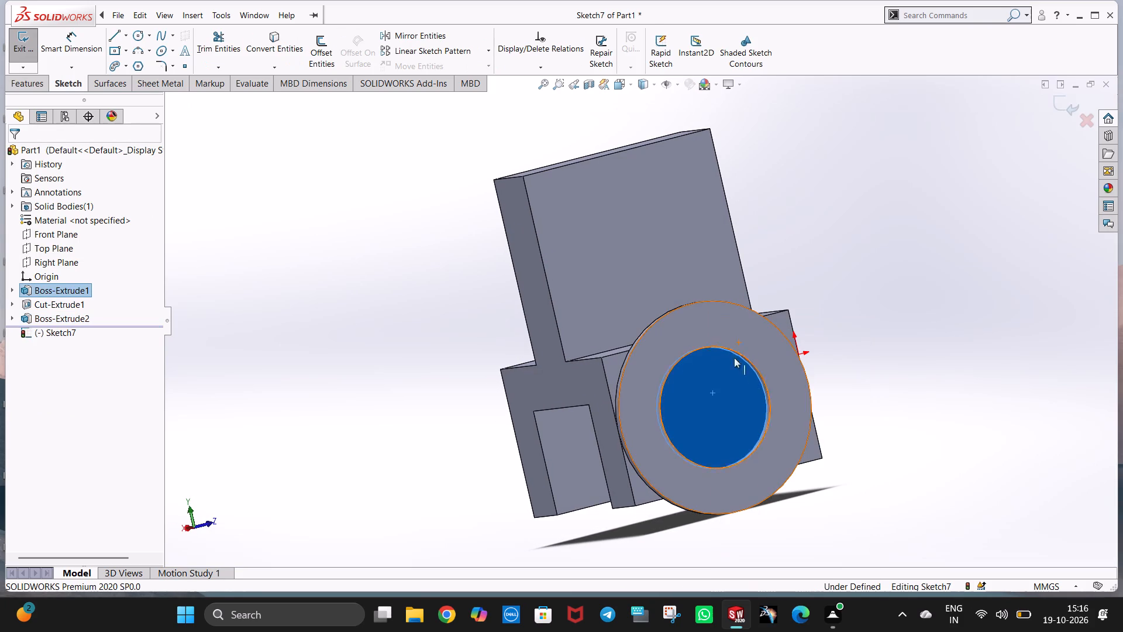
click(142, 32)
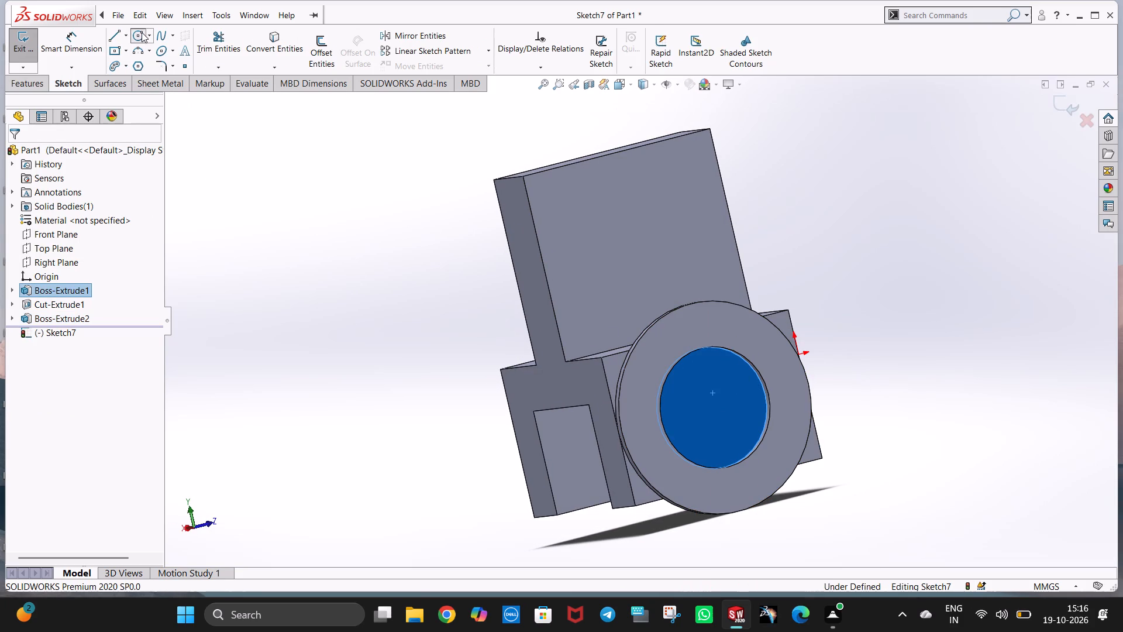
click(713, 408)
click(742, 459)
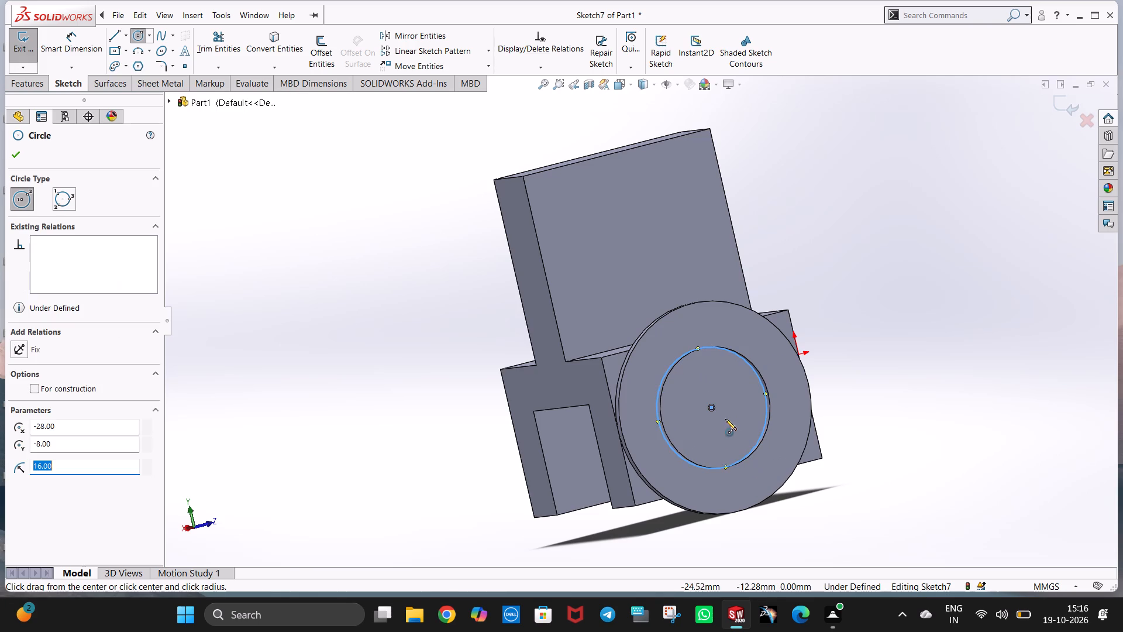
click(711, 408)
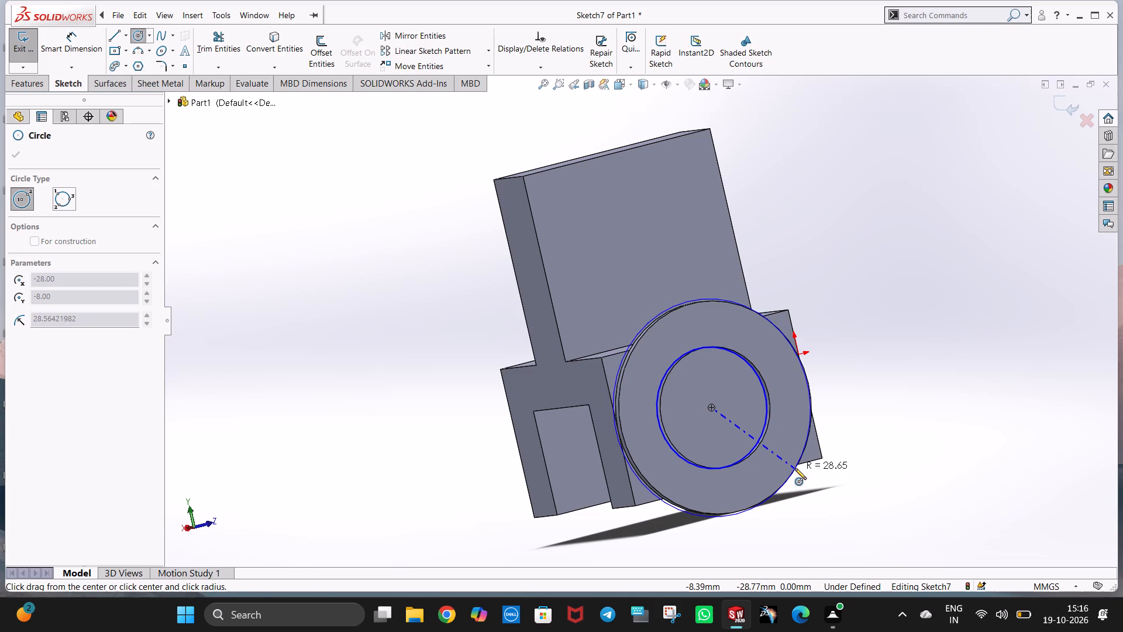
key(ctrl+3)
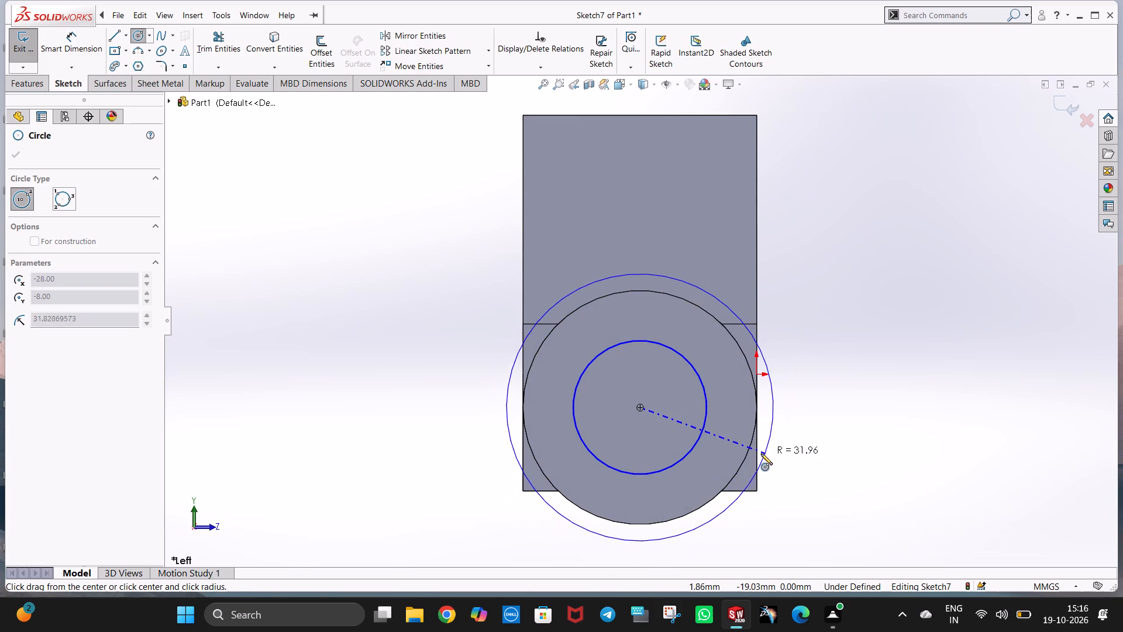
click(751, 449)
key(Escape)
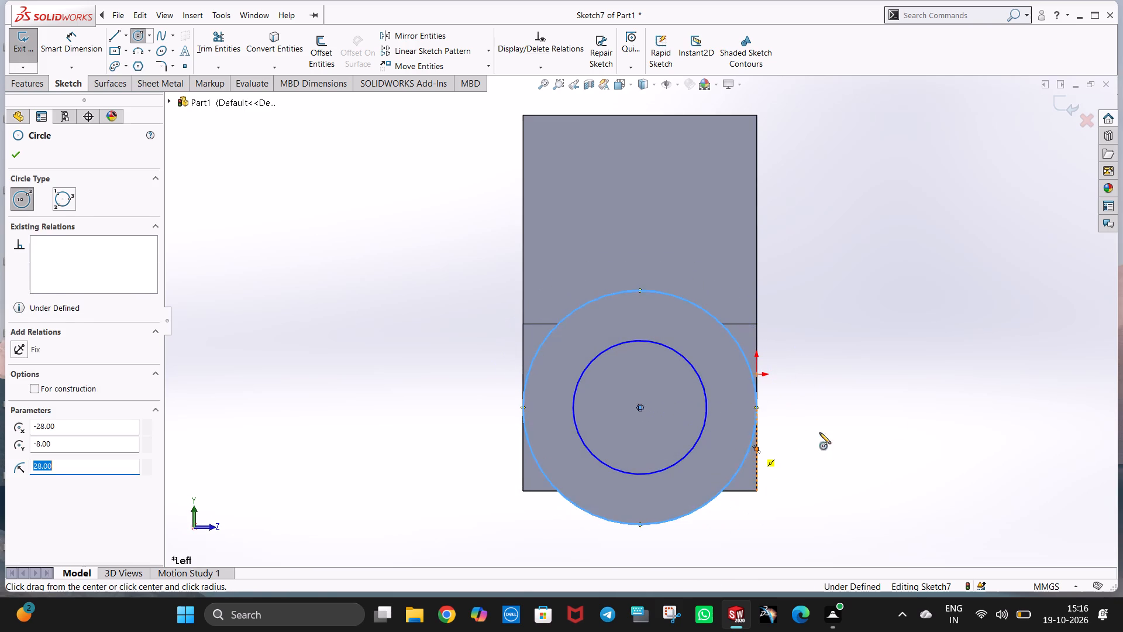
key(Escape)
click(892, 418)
Undo back to the rectangle sketch around the legs' lower ends, removing the ring boss, circle sketches and leg-shortening cut.
middle_drag(807, 438, 926, 427)
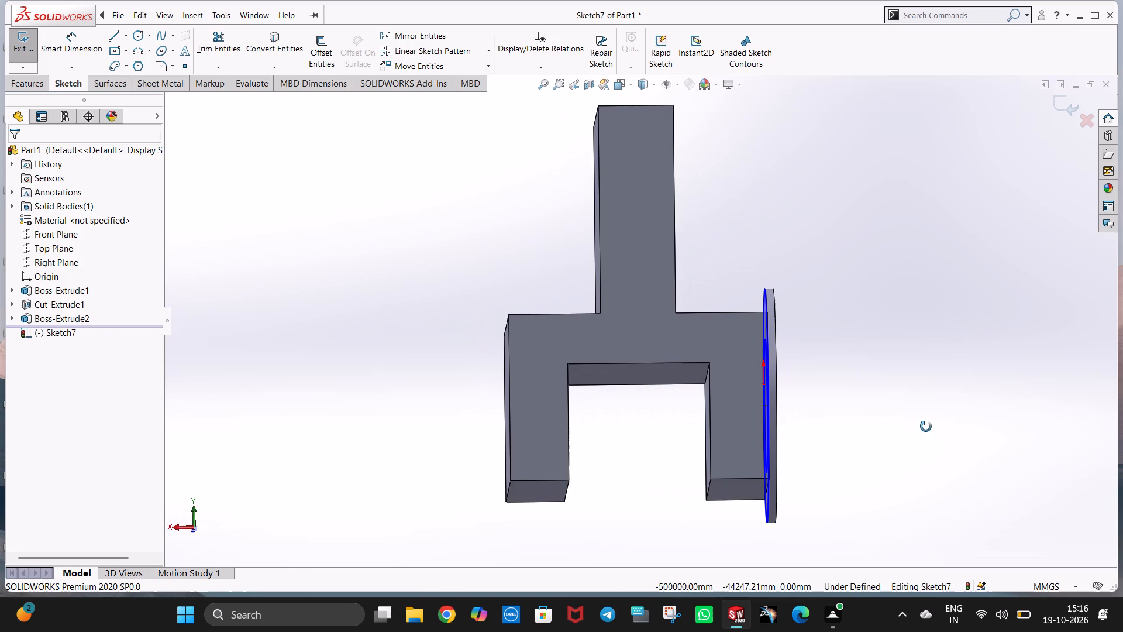
middle_drag(926, 427, 908, 429)
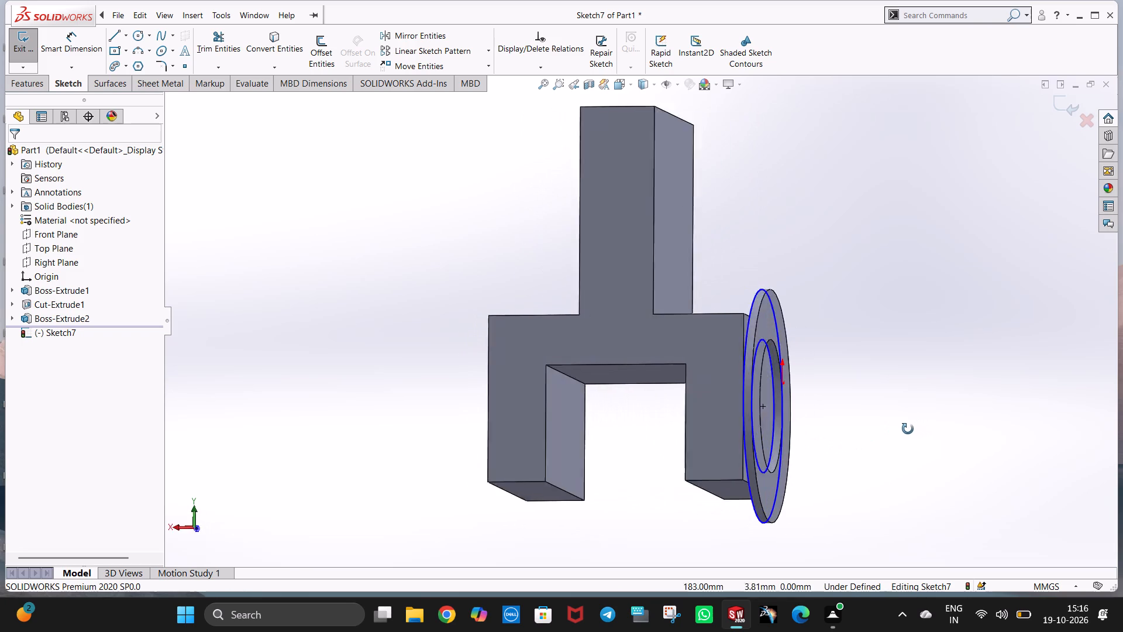
middle_drag(908, 429, 883, 432)
key(ctrl+z)
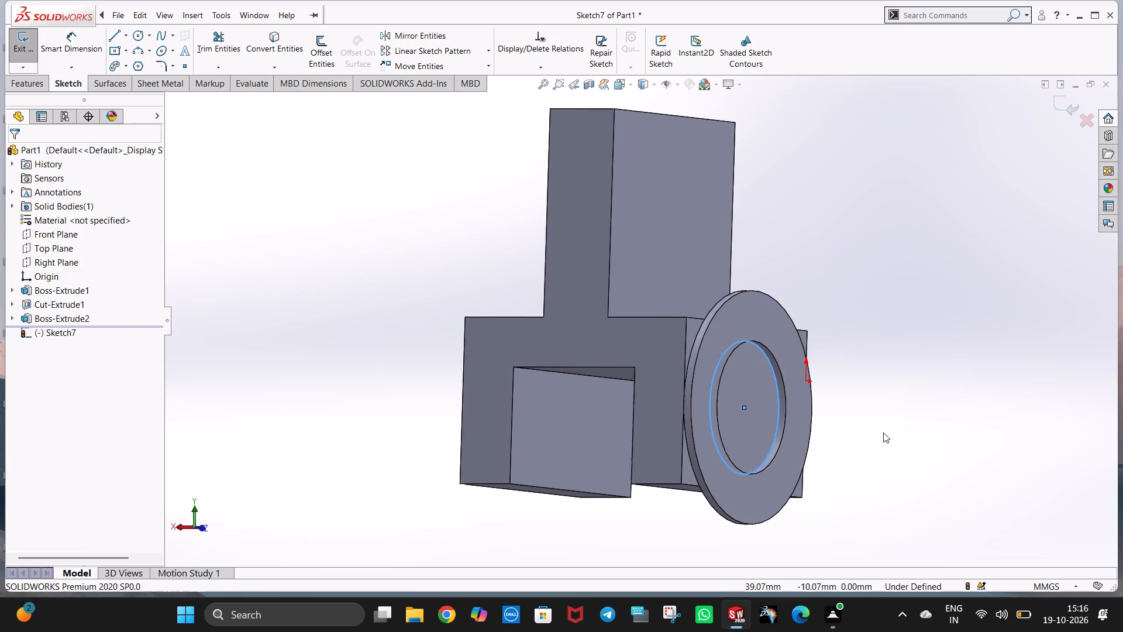
key(ctrl+z)
key(ctrl+z)
key(ctrl+z)
key(ctrl+z)
key(ctrl+z)
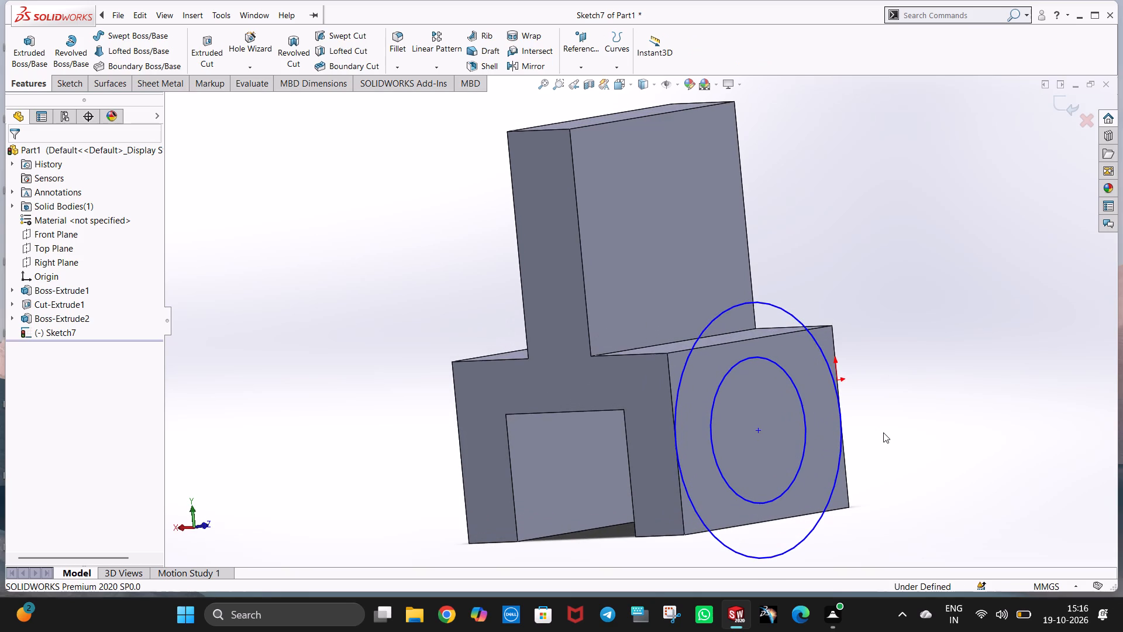
key(ctrl+z)
key(ctrl+z)
key(ctrl+z)
key(ctrl+z)
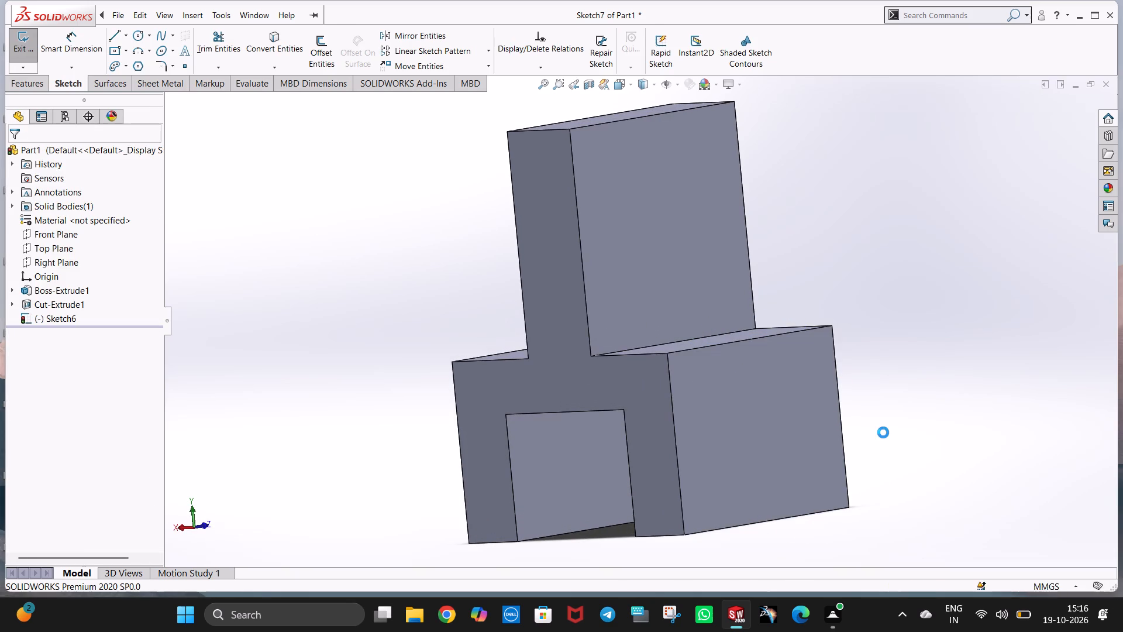
click(883, 432)
scroll(862, 482, up, 2)
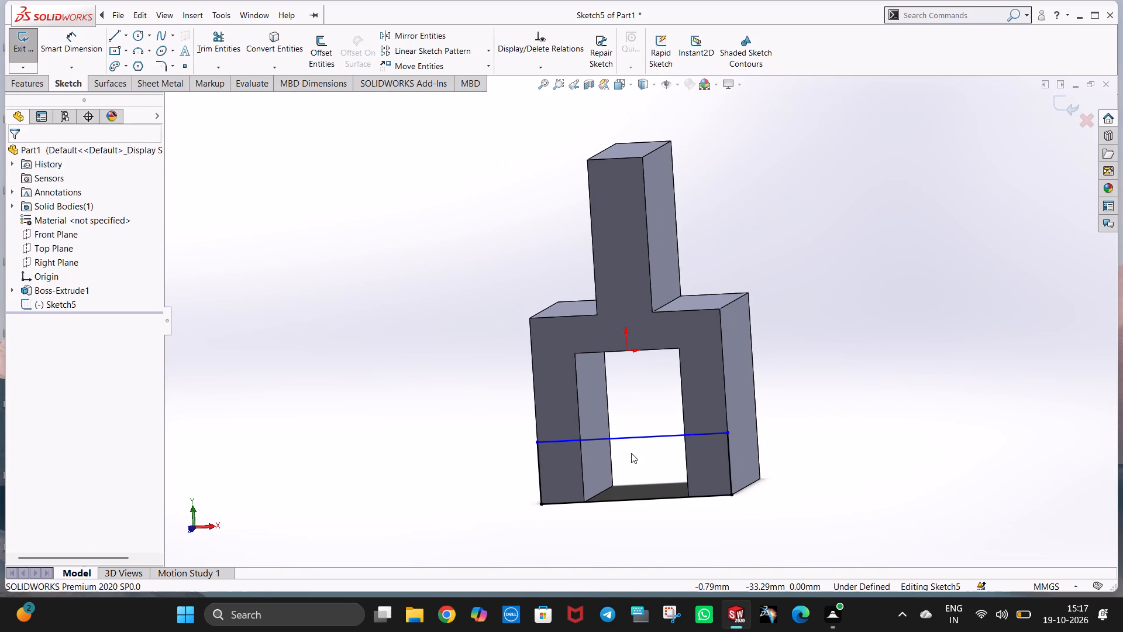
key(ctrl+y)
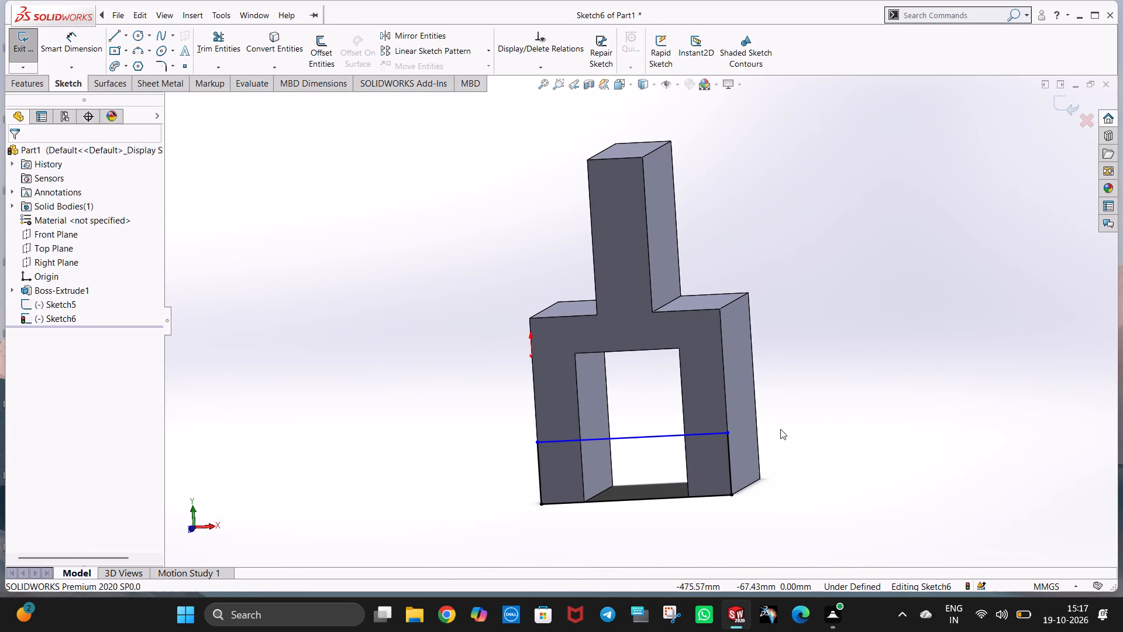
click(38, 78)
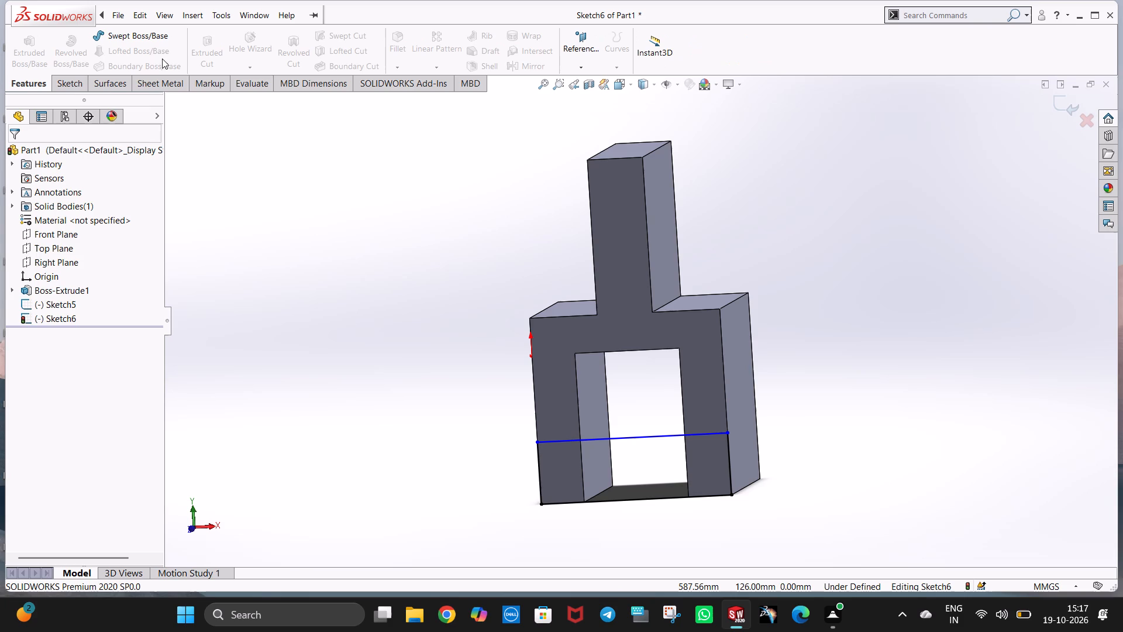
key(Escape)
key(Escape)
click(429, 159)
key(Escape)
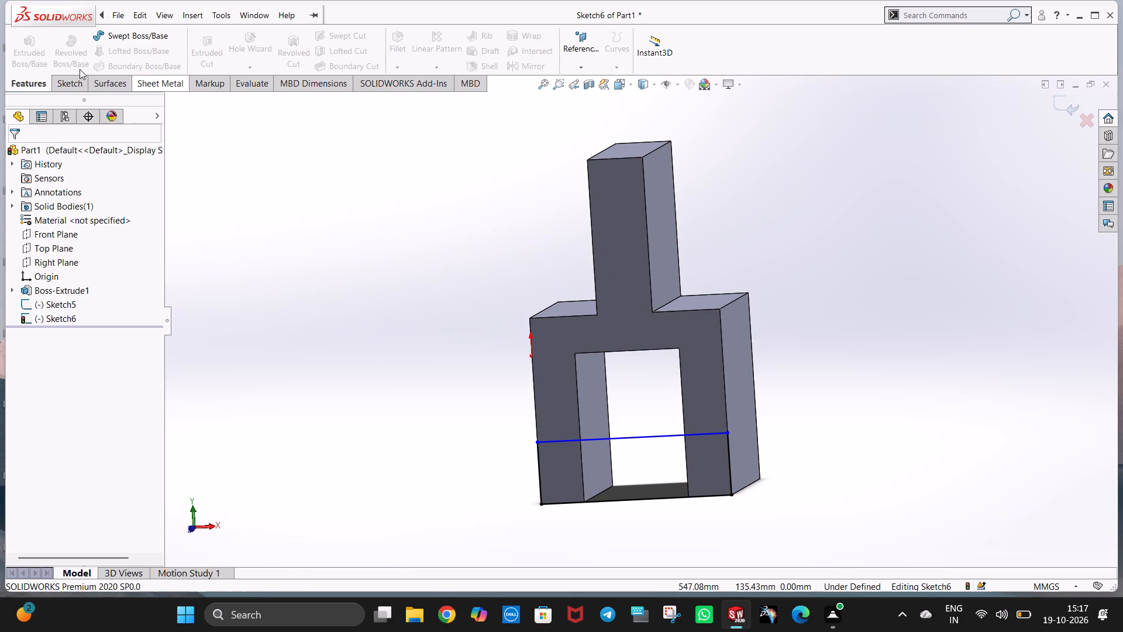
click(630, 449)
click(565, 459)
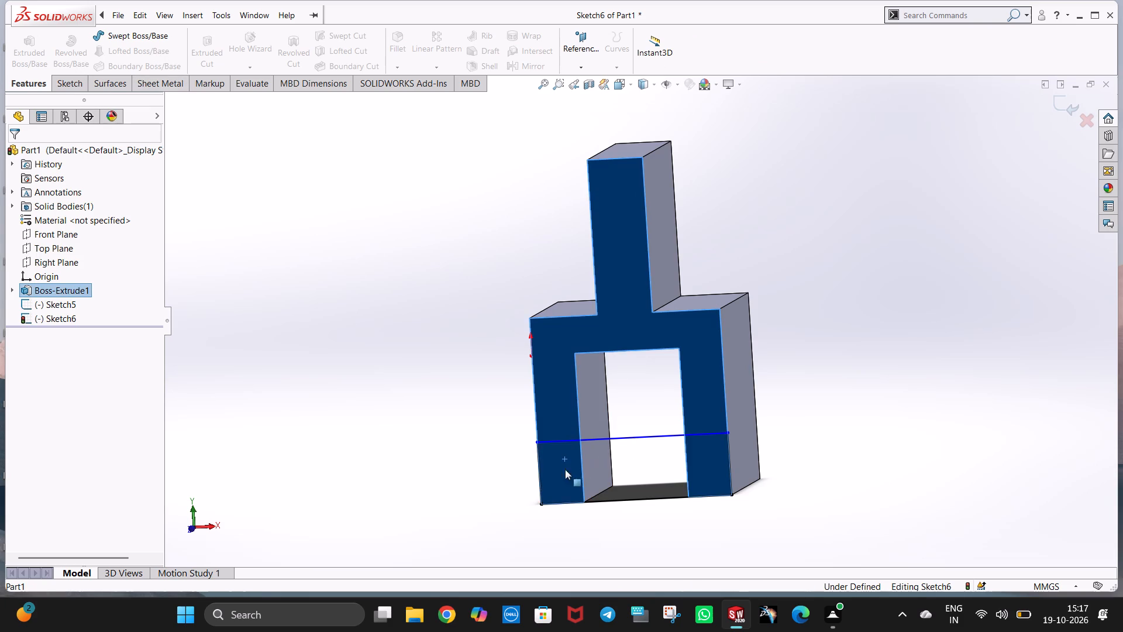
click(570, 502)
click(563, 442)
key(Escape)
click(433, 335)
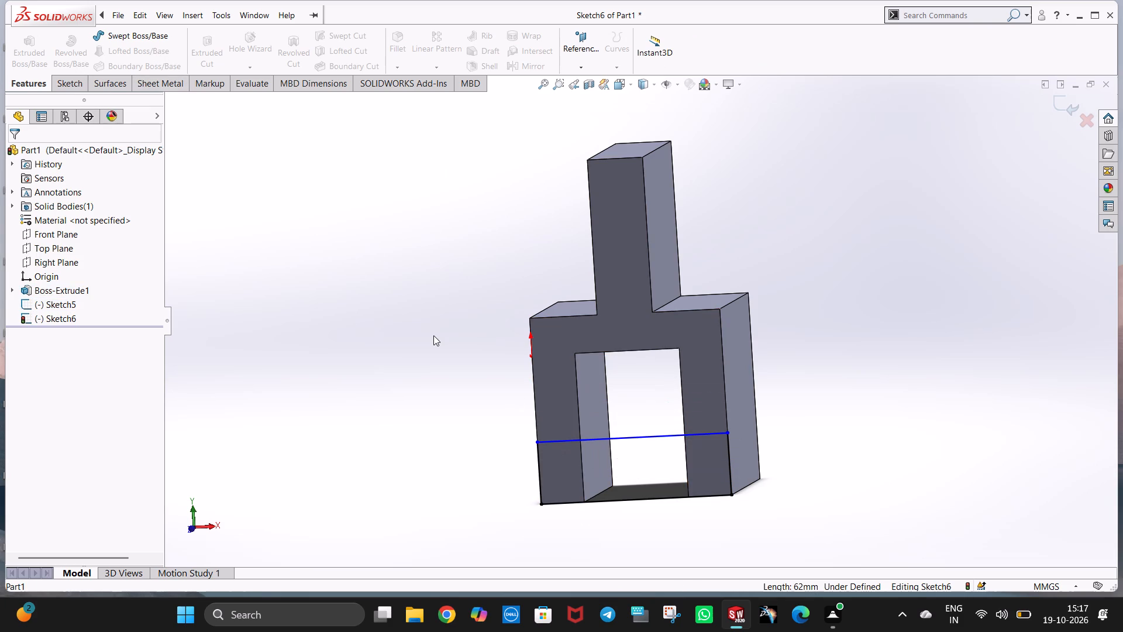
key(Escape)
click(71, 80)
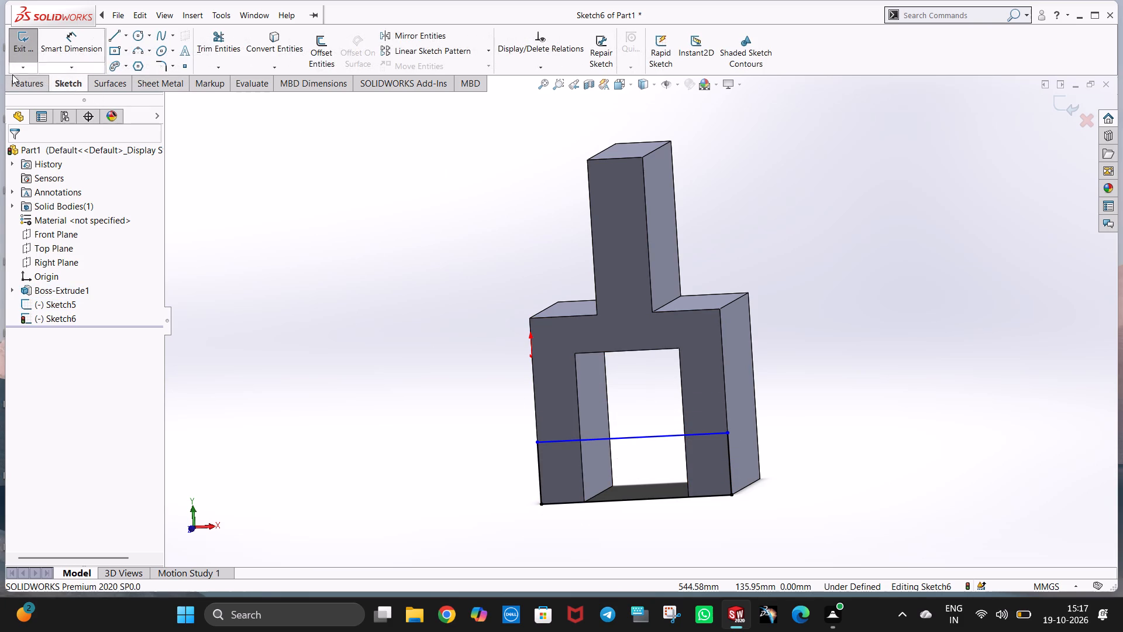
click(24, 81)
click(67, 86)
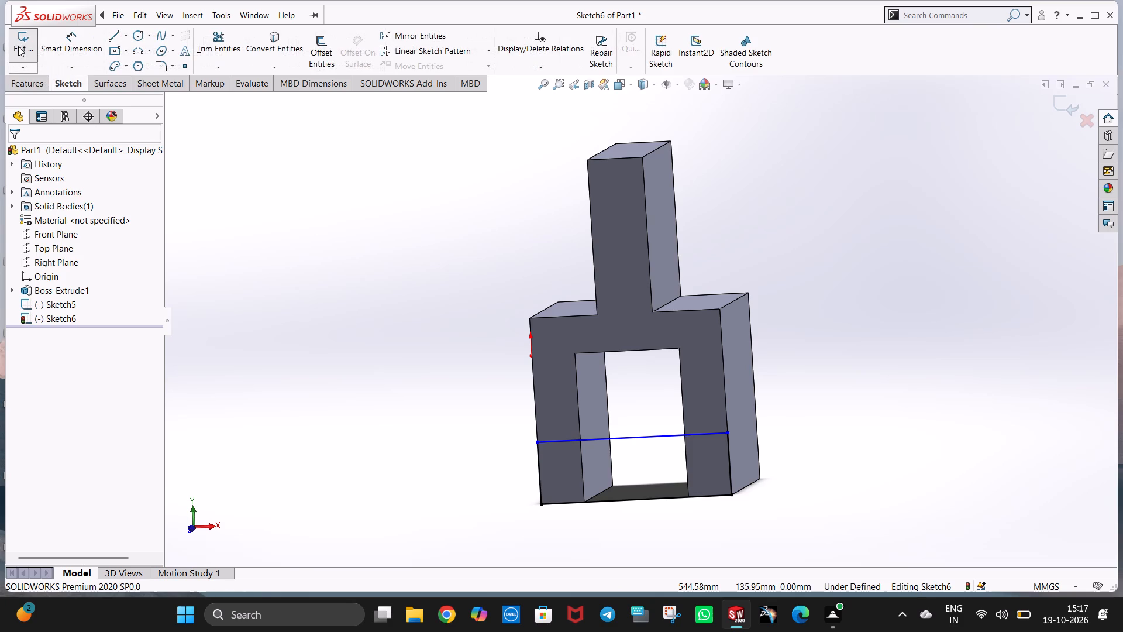
Exit the empty sketch and delete the rectangle sketch around the legs' lower ends.
click(18, 46)
click(838, 376)
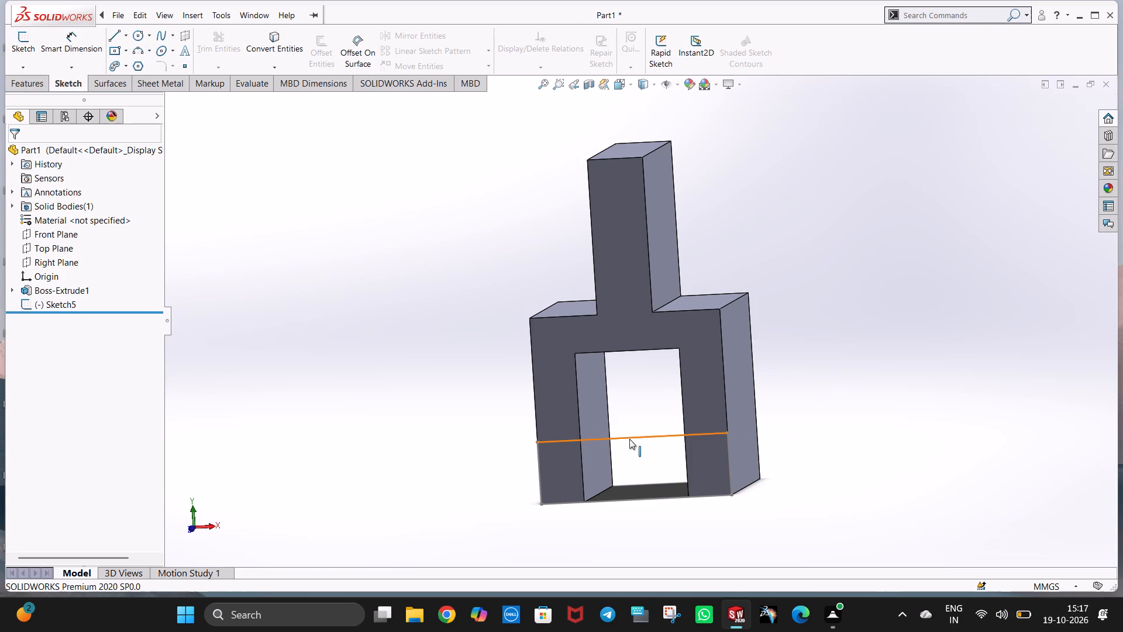
click(629, 439)
key(Delete)
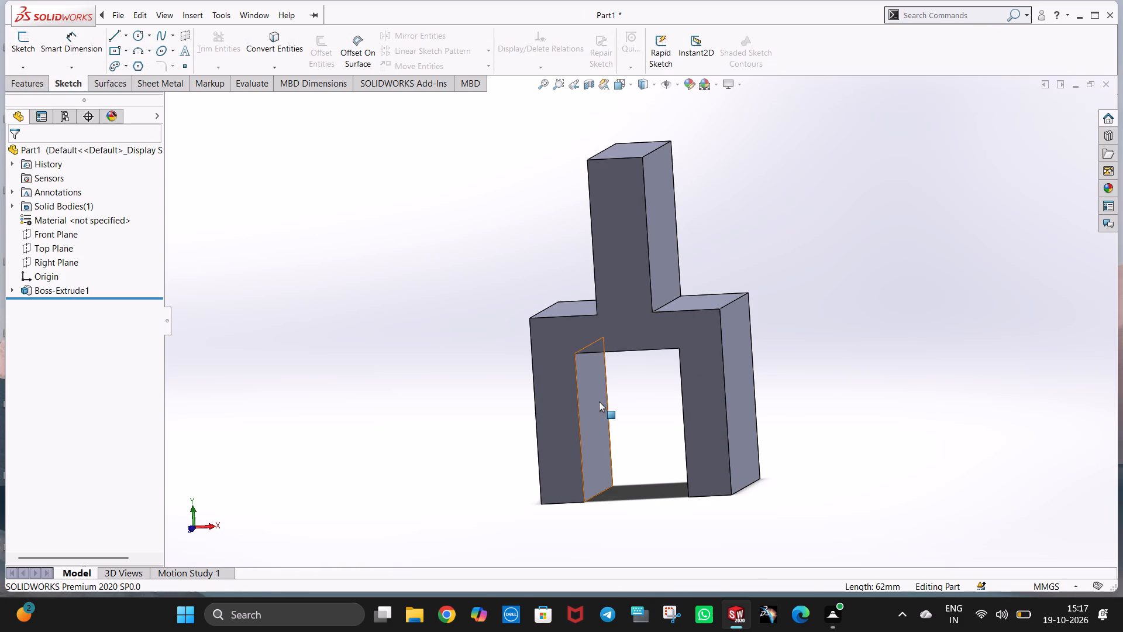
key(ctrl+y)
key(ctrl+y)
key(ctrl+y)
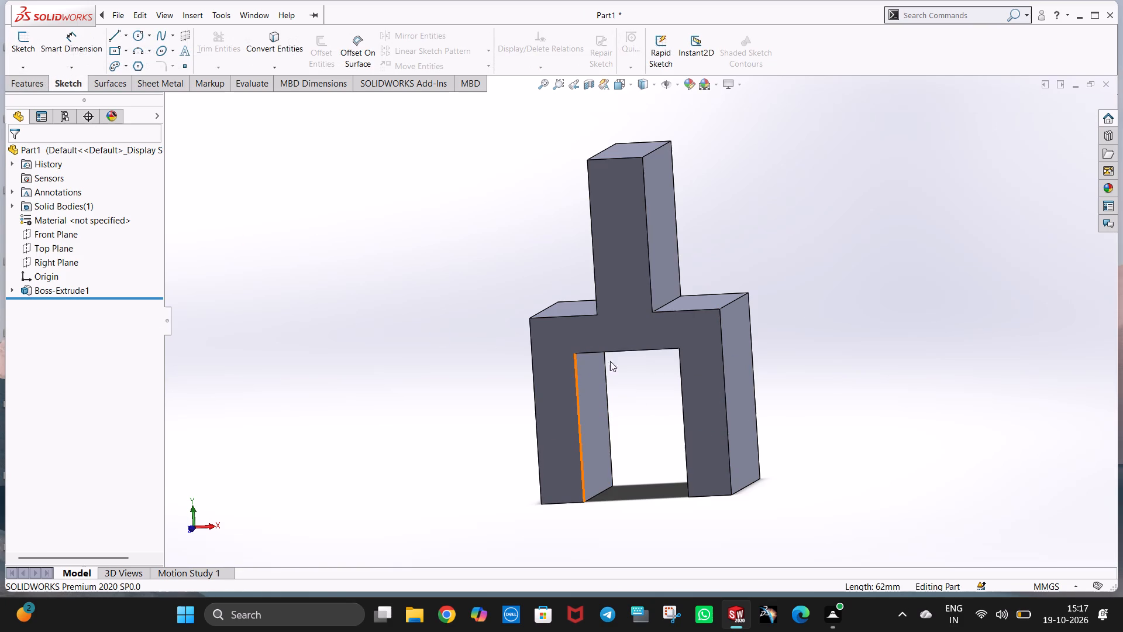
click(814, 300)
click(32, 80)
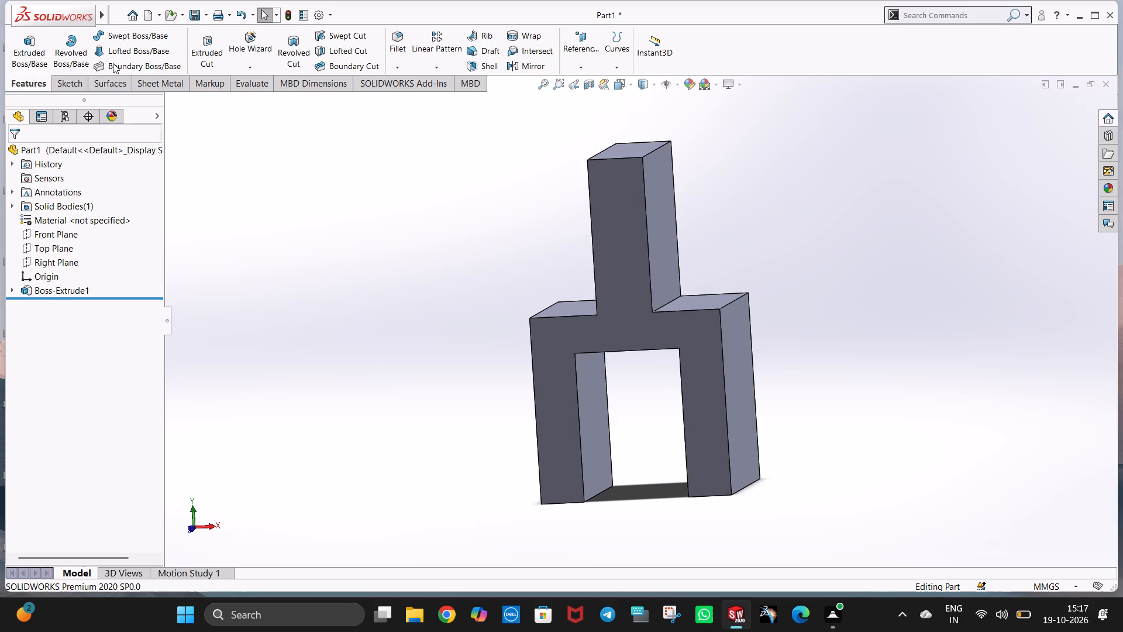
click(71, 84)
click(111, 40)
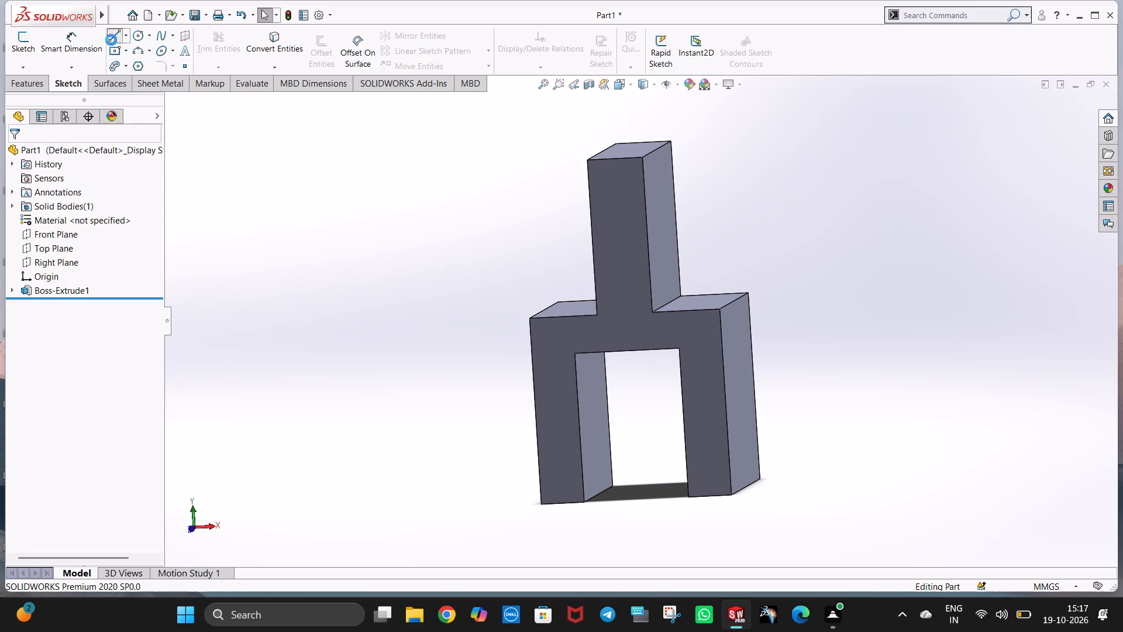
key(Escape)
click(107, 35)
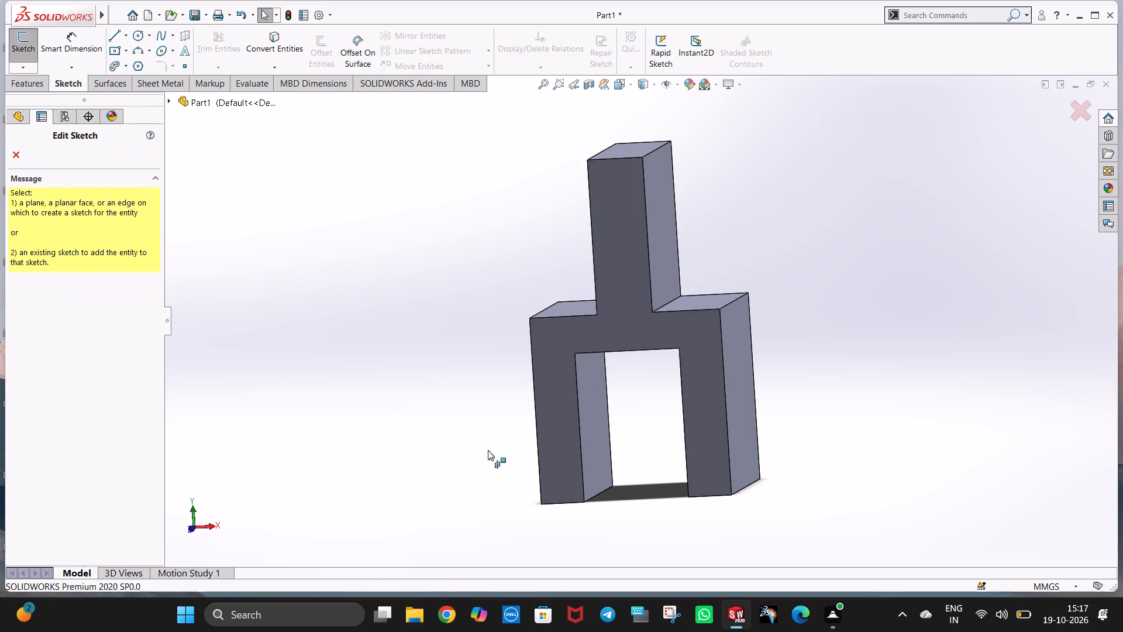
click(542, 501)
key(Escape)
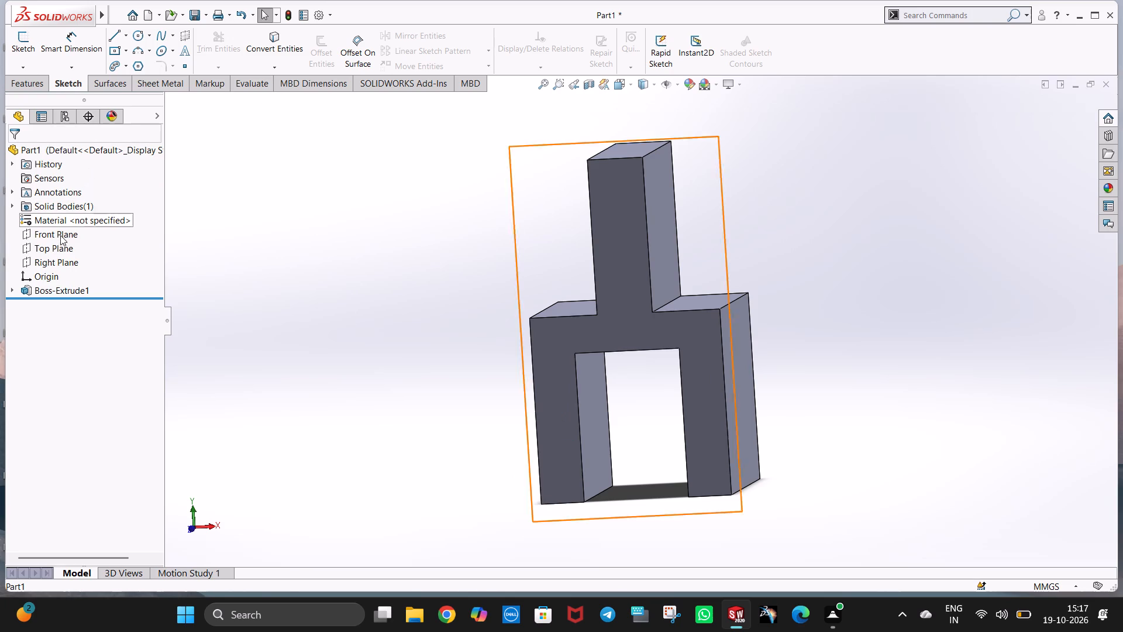
Sketch a closed rectangle on the Front Plane around both legs' lower ends, spanning the fork's full width and 20 mm high.
click(58, 236)
click(68, 215)
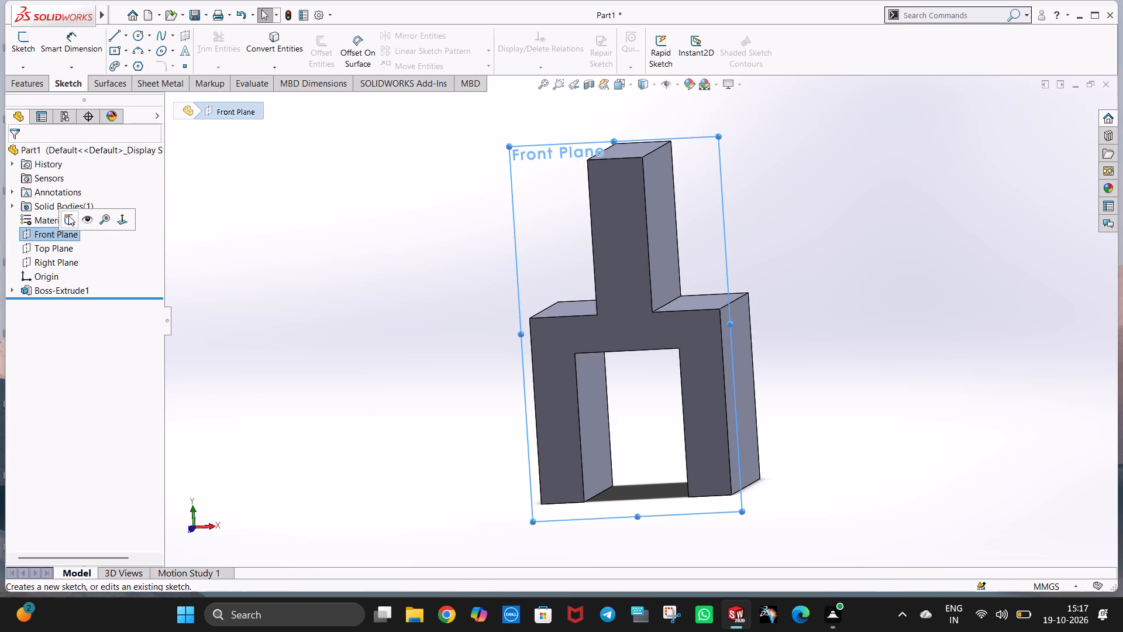
click(120, 37)
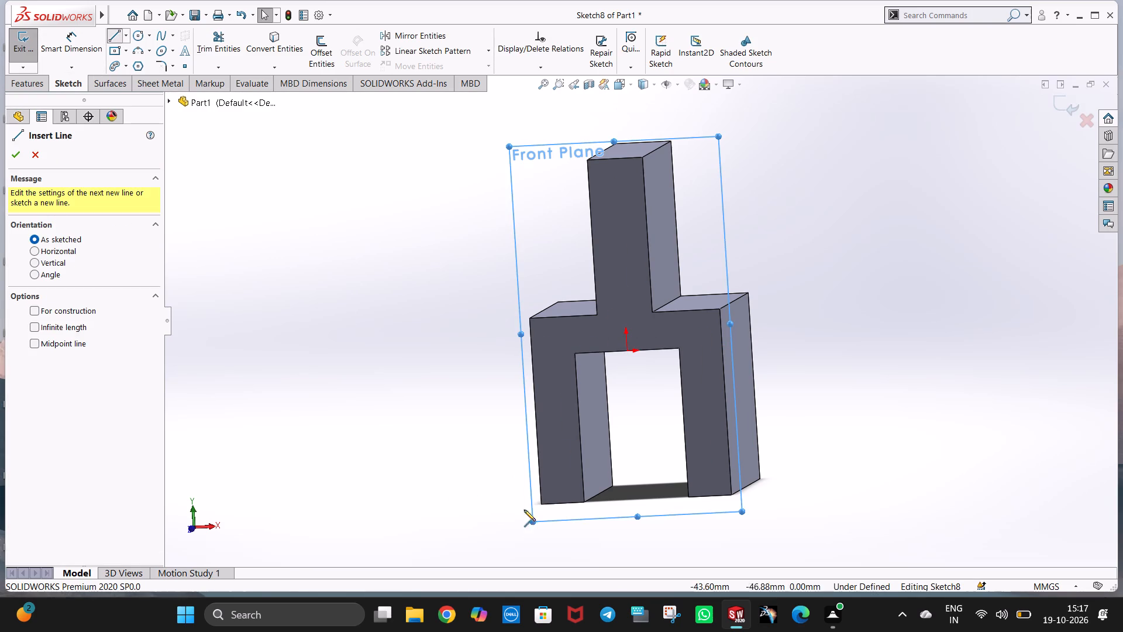
click(542, 504)
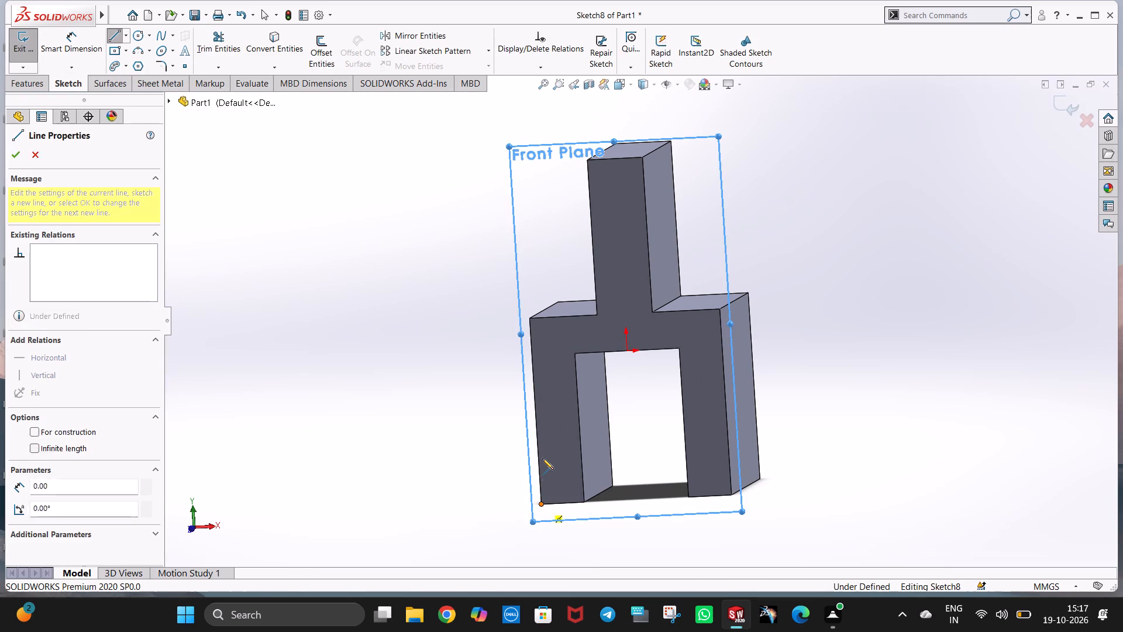
click(537, 439)
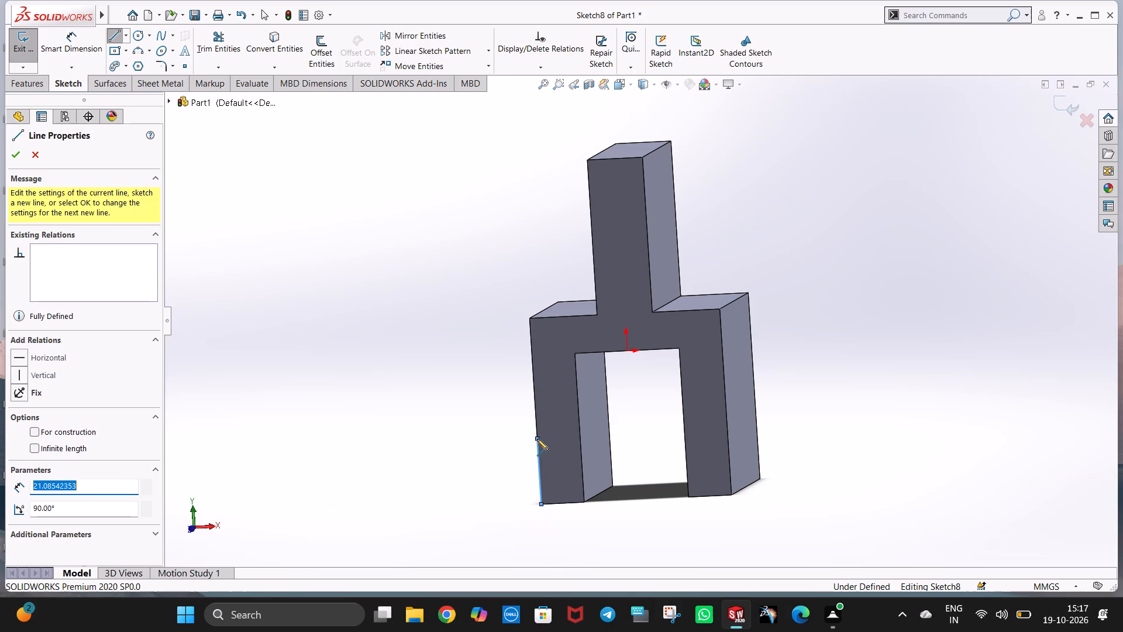
text(20)
key(Return)
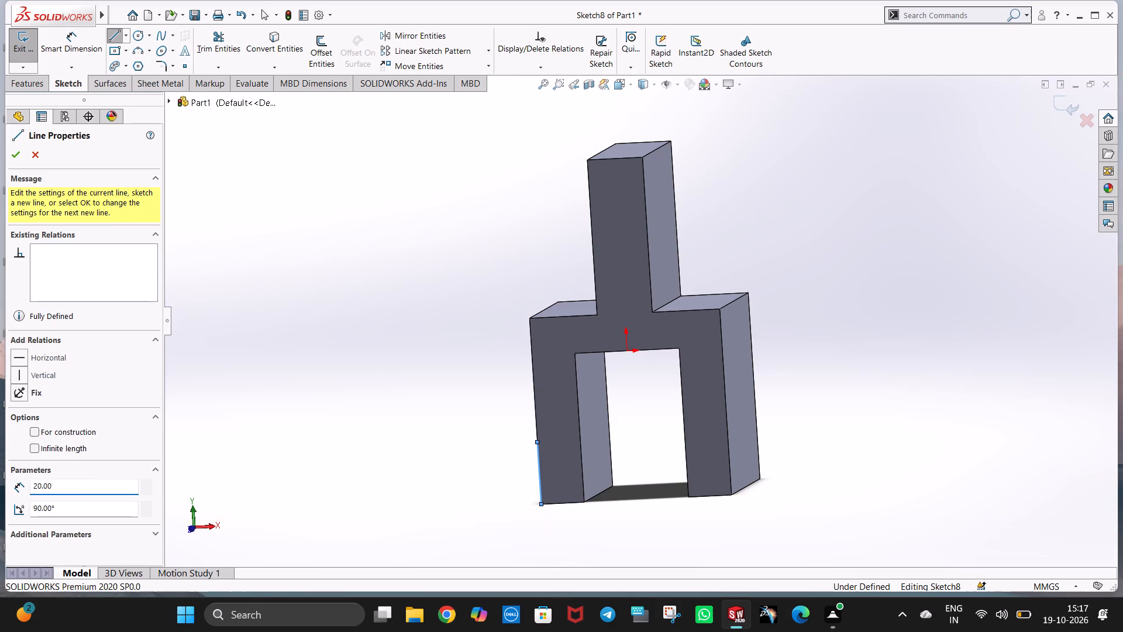
click(728, 432)
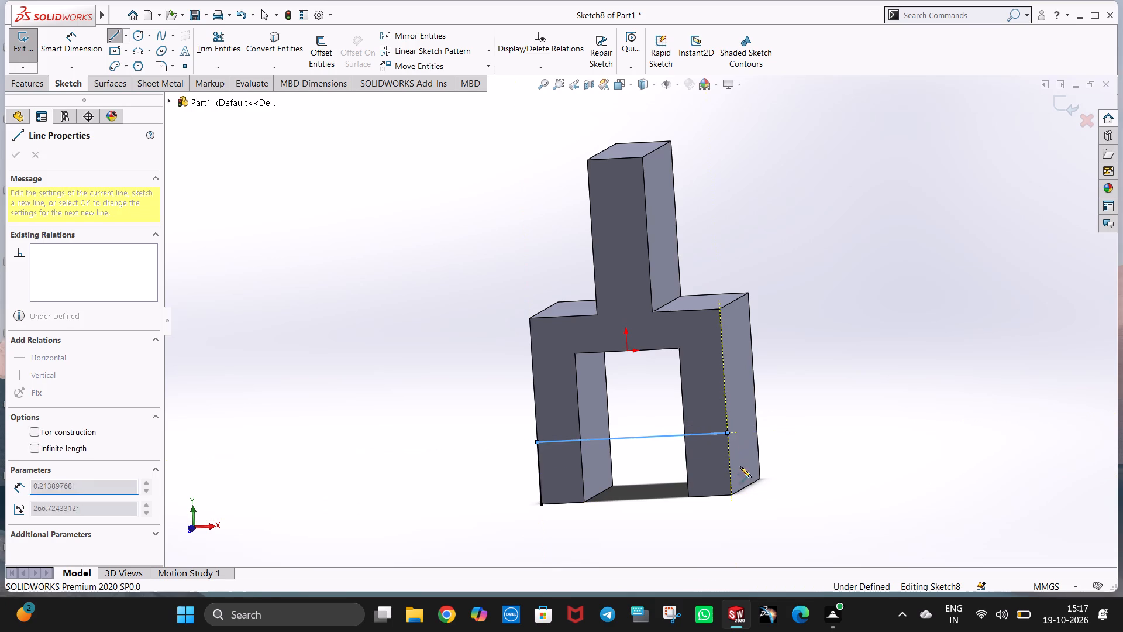
click(730, 494)
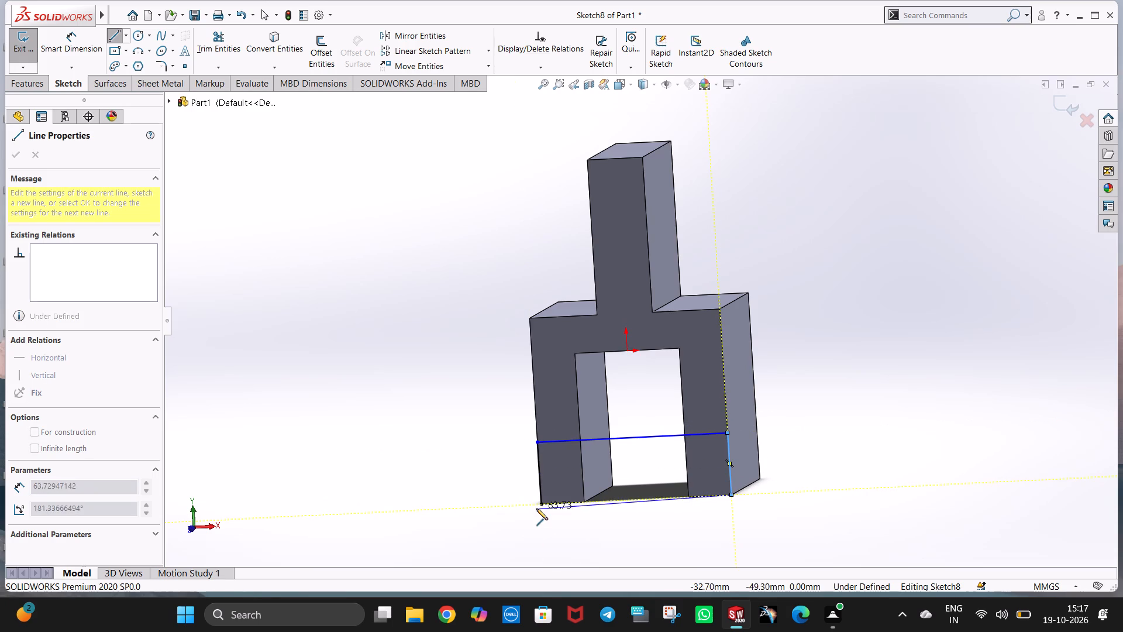
click(540, 503)
key(Escape)
key(Escape)
key(Escape)
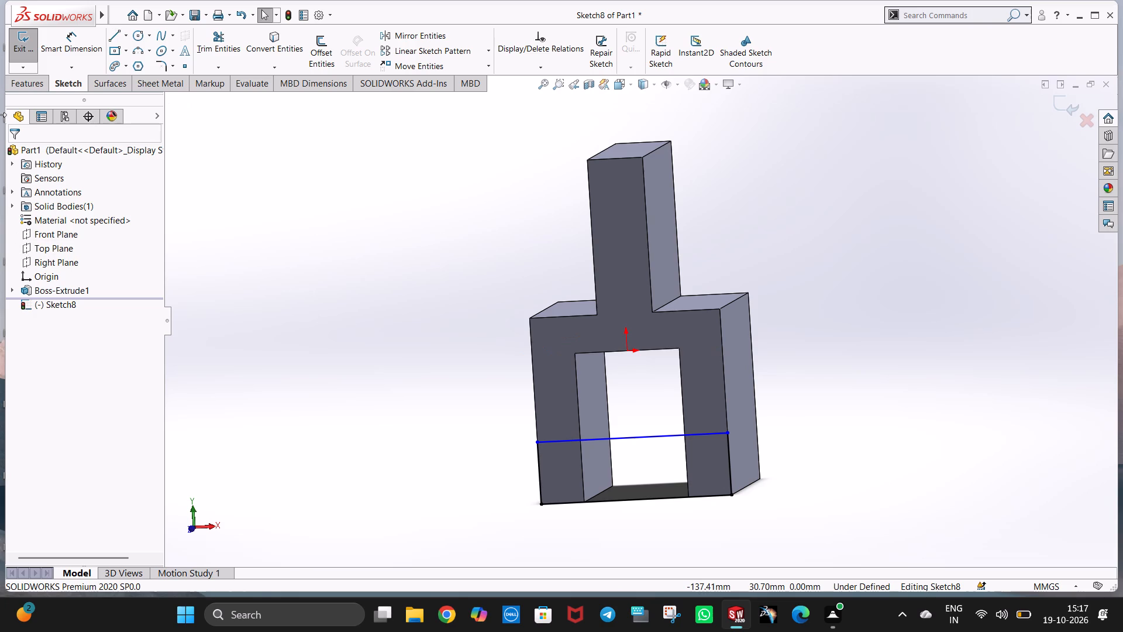
Cut-extrude the rectangle Through All to shorten both legs.
click(42, 80)
click(208, 51)
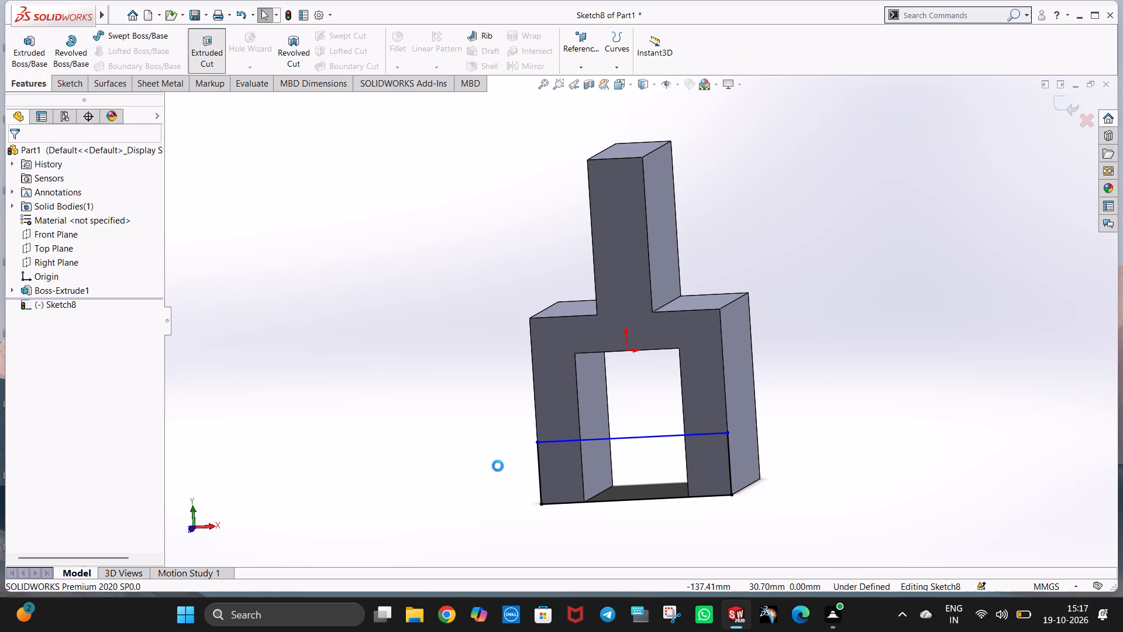
scroll(538, 465, up, 2)
middle_drag(550, 458, 450, 476)
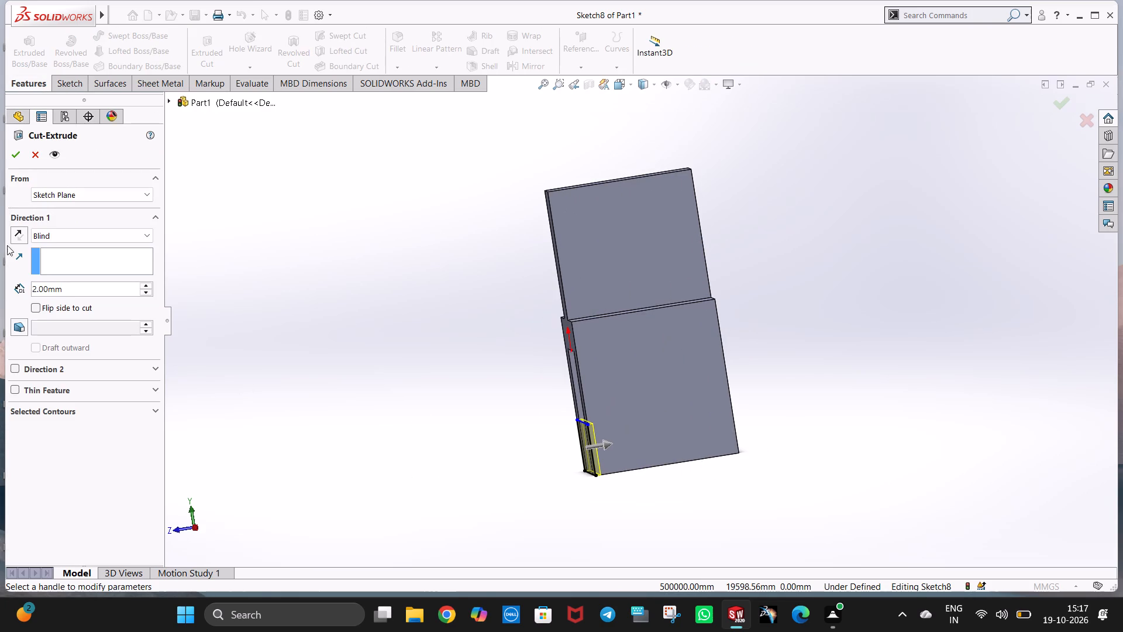
click(67, 232)
click(78, 257)
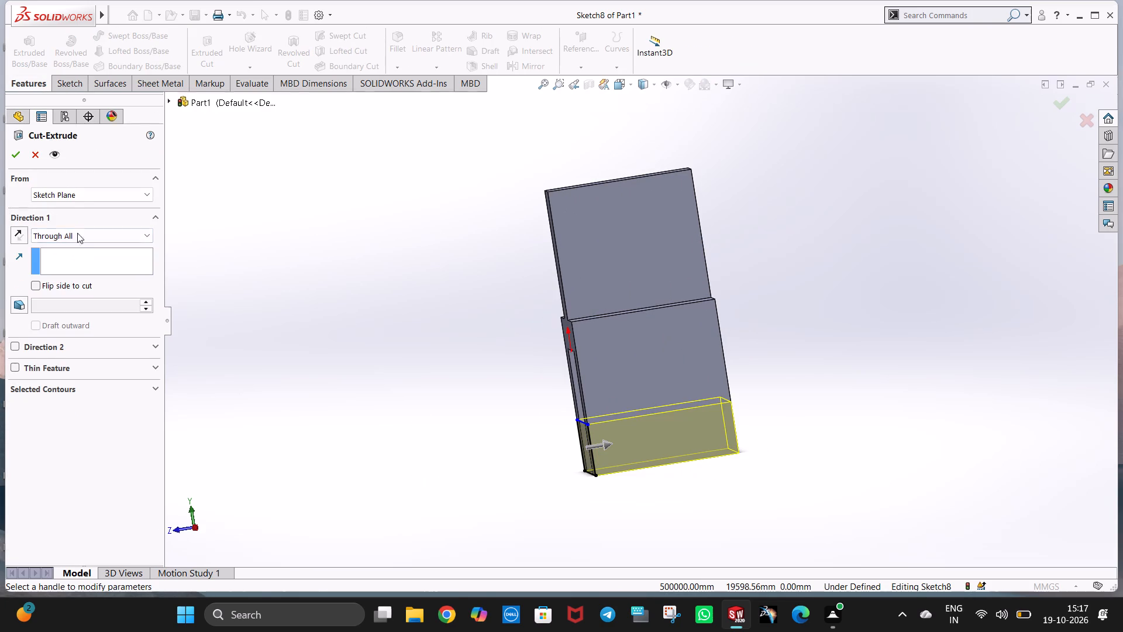
click(19, 156)
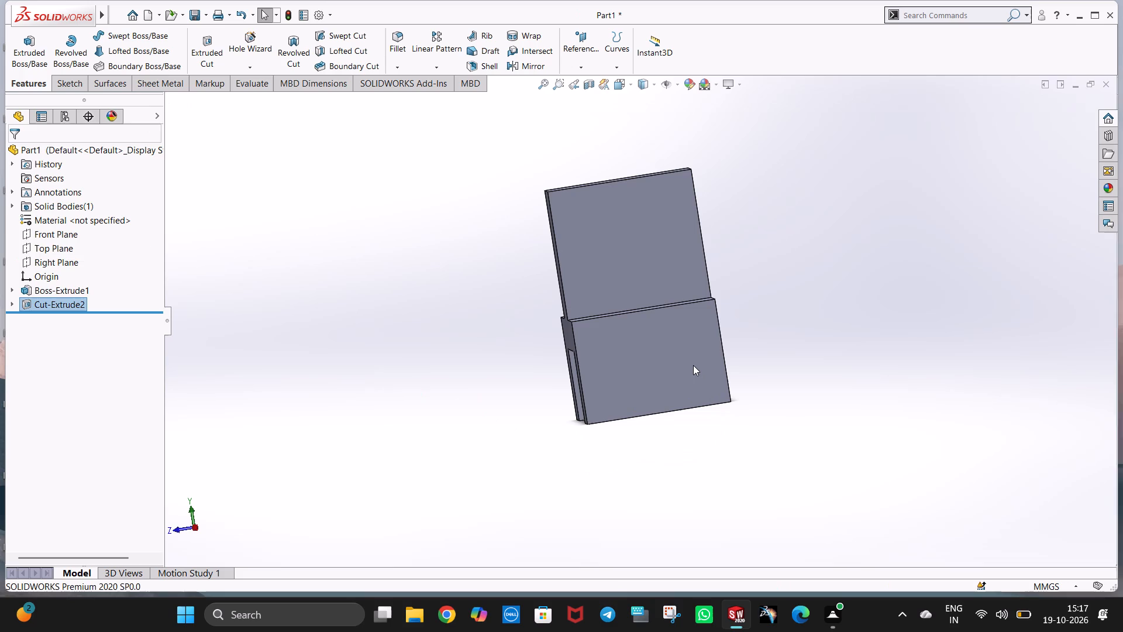
Start a sketch on the leg's outer side face and draw a circle of radius 32 mm centred on its bottom edge's midpoint.
right_click(690, 363)
click(717, 343)
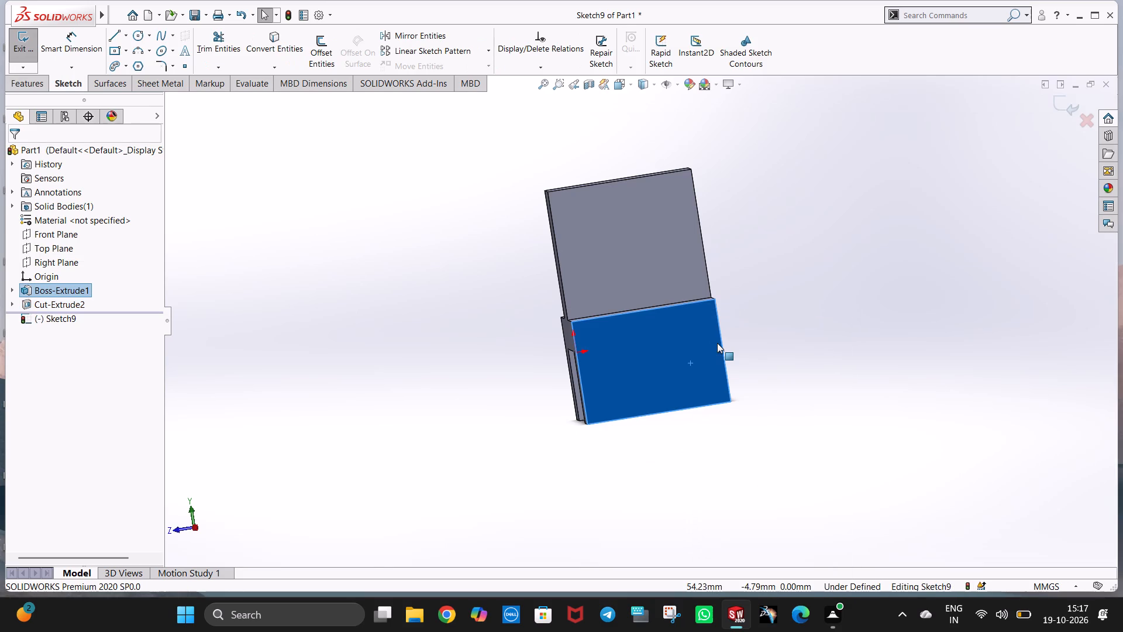
key(ctrl+4)
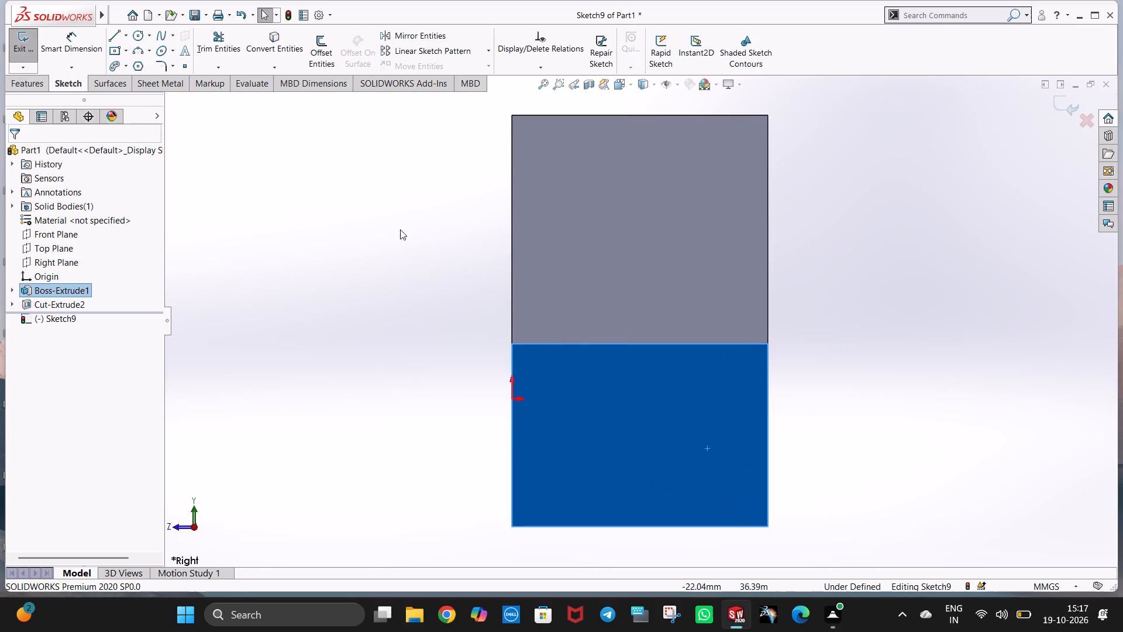
click(133, 36)
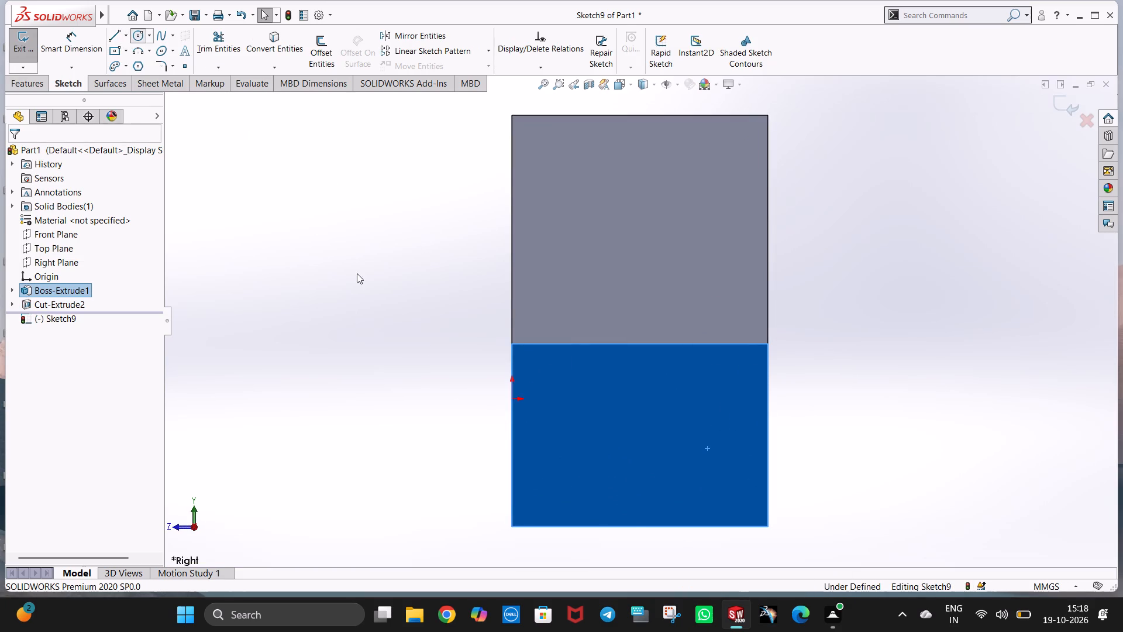
click(639, 528)
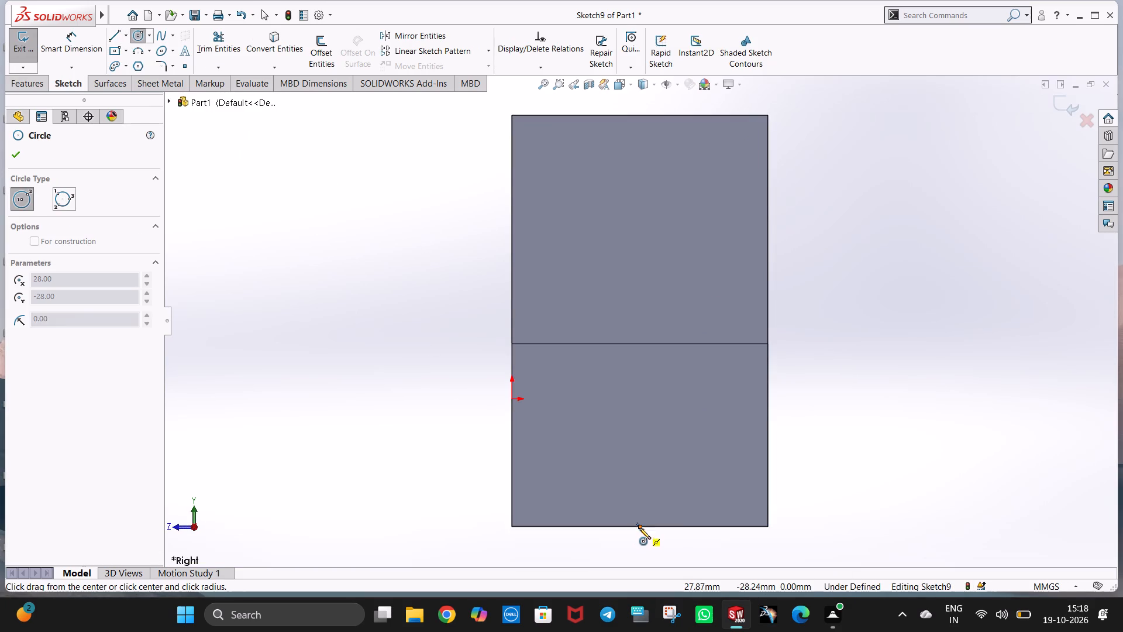
scroll(747, 524, up, 2)
click(742, 458)
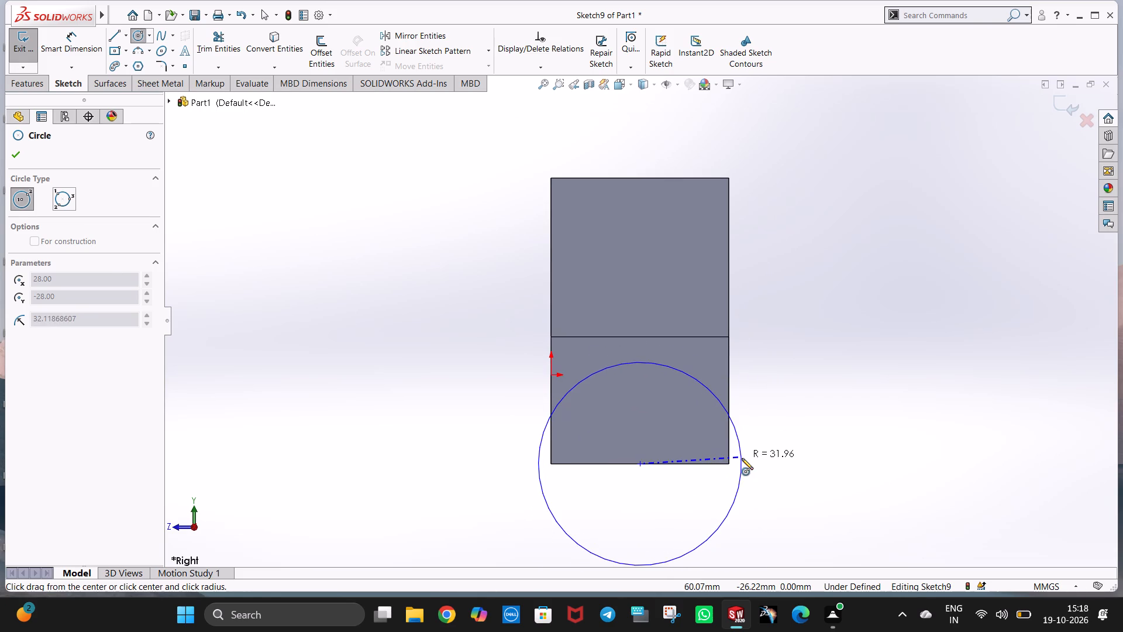
text(32)
key(Return)
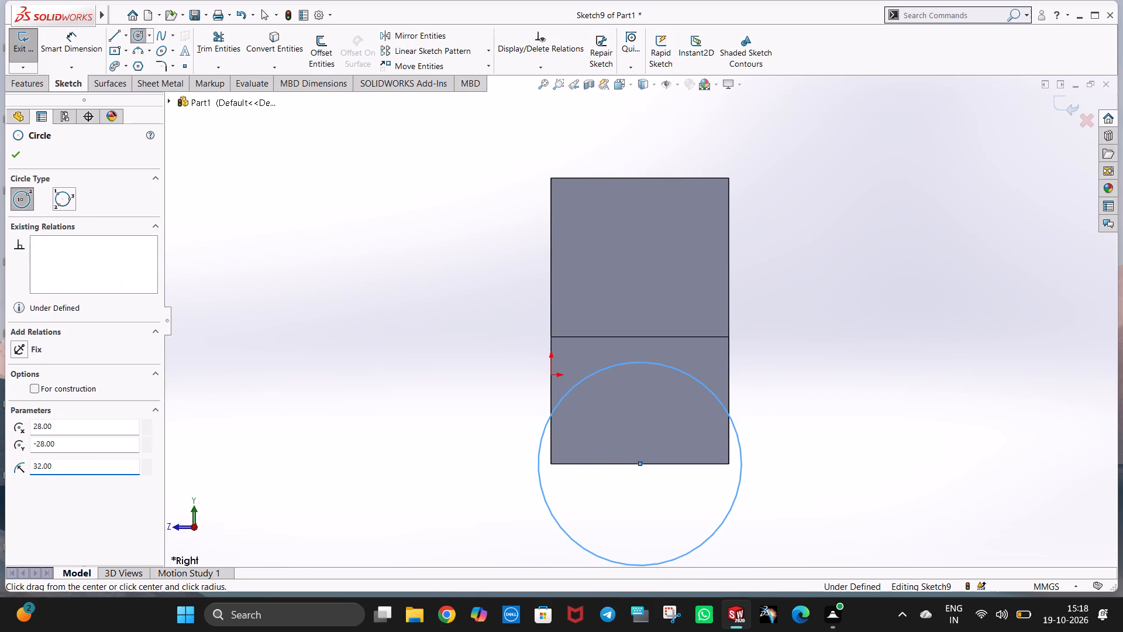
key(Escape)
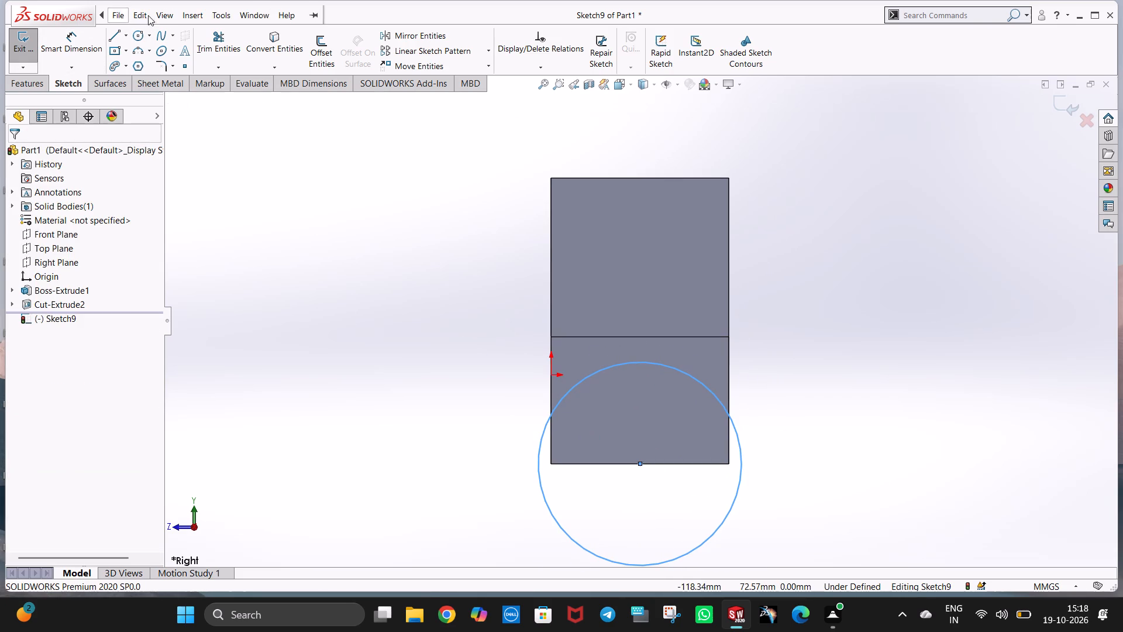
Draw a concentric inner circle of radius 18 mm inside the 32 mm-radius circle on the leg's side face.
click(132, 37)
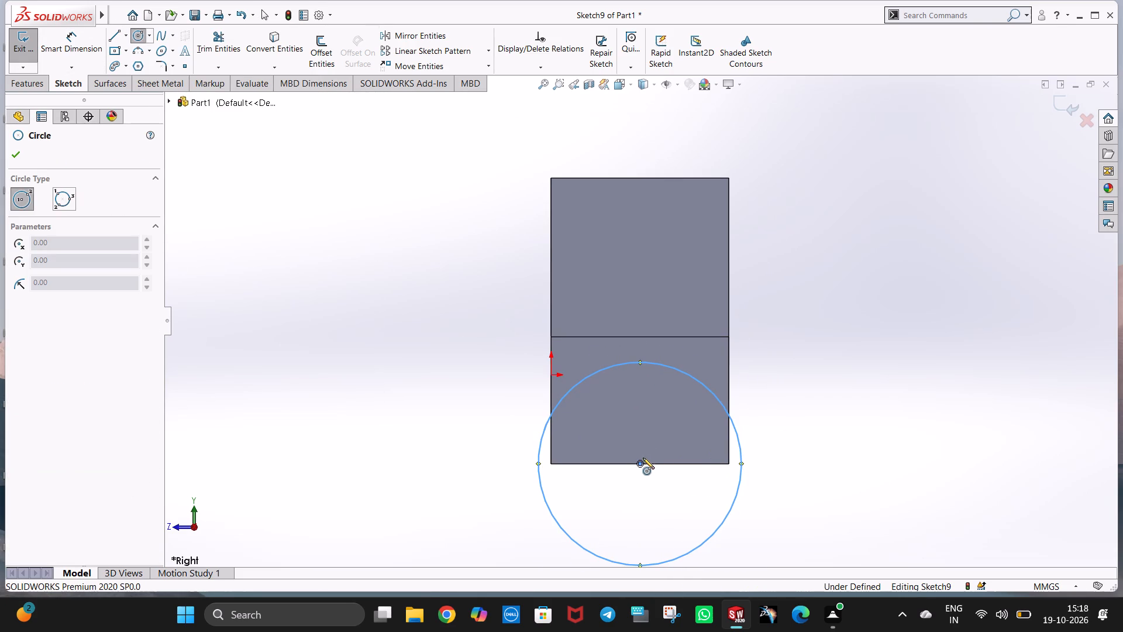
click(642, 465)
click(705, 505)
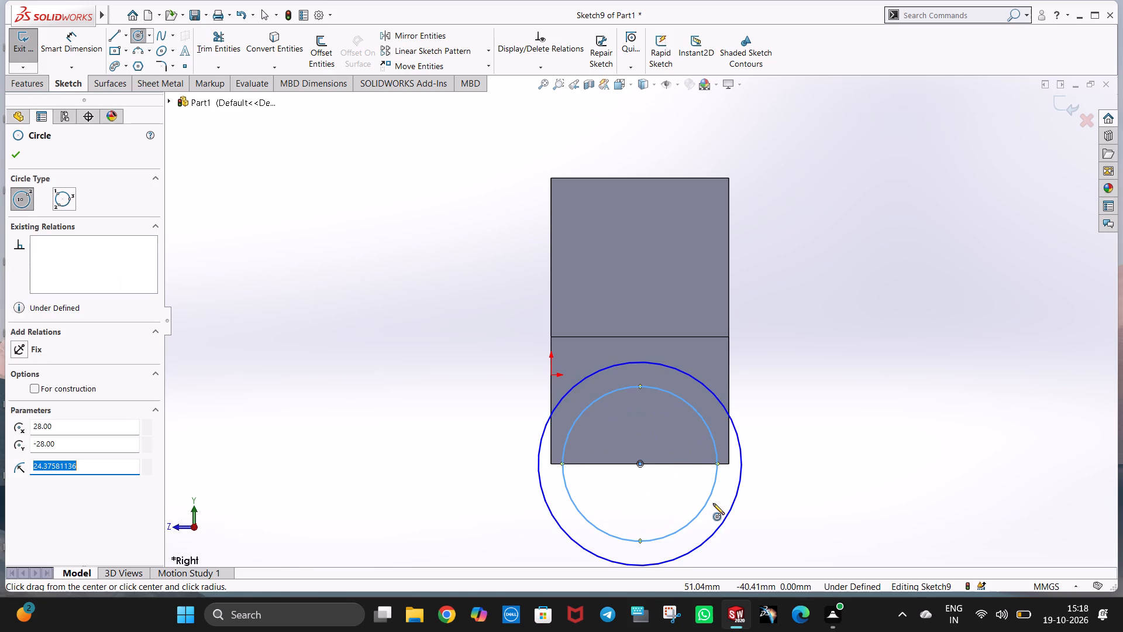
text(18)
key(Return)
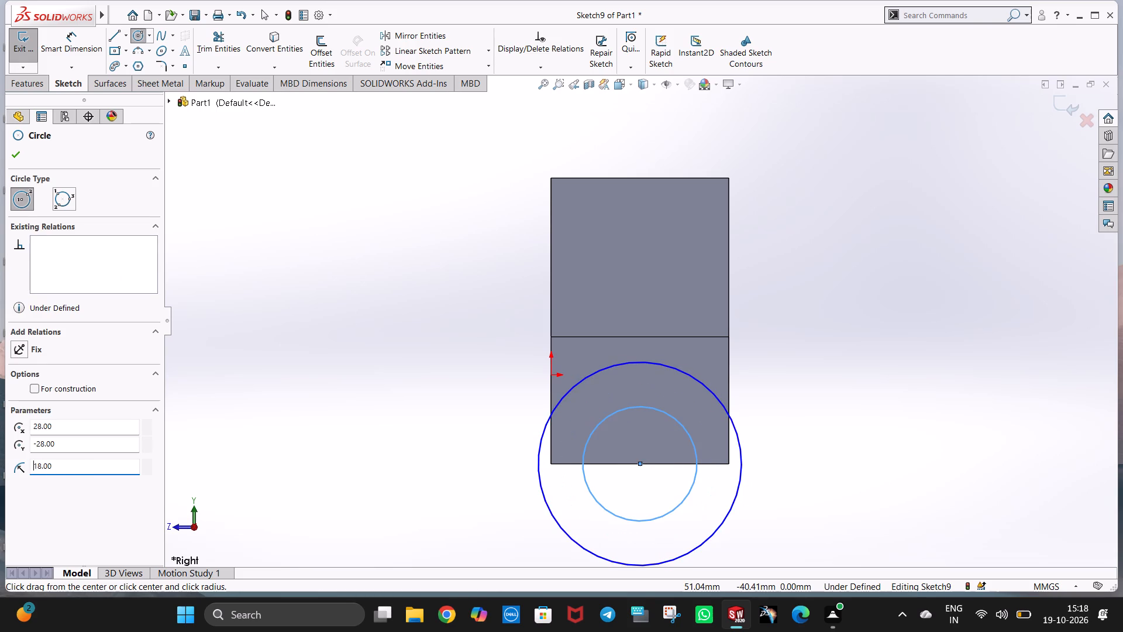
key(Escape)
click(783, 396)
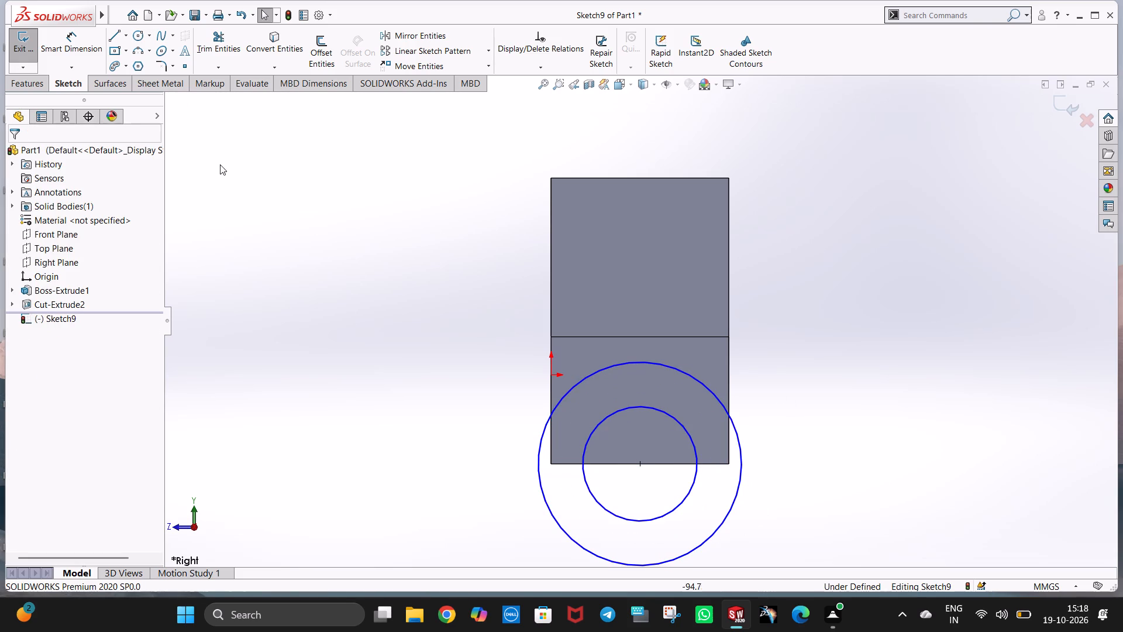
Begin a blind boss-extrude of the ring between the circles, reversed towards the leg, with a depth of 16 mm.
click(36, 80)
click(42, 50)
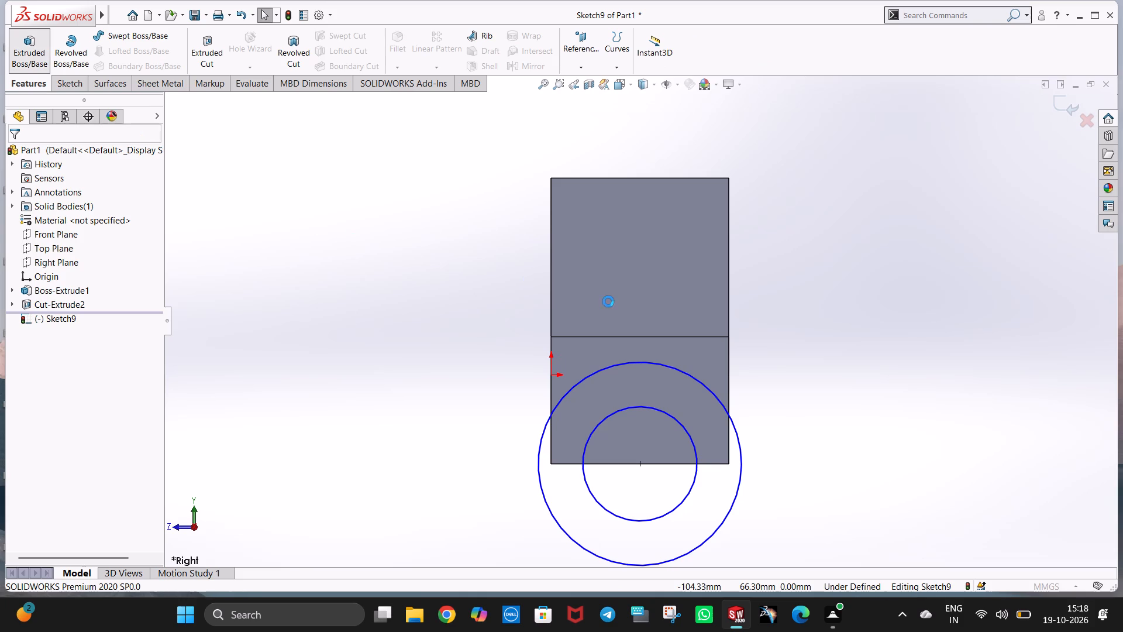
scroll(612, 302, up, 2)
scroll(683, 333, up, 2)
middle_drag(684, 336, 818, 352)
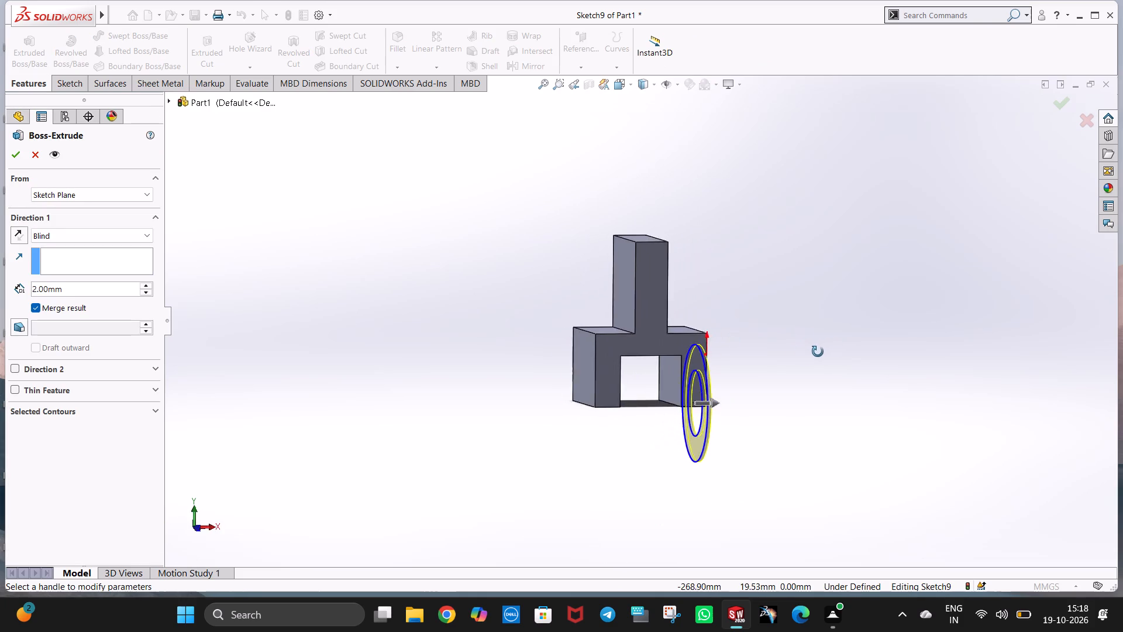
middle_drag(818, 352, 787, 359)
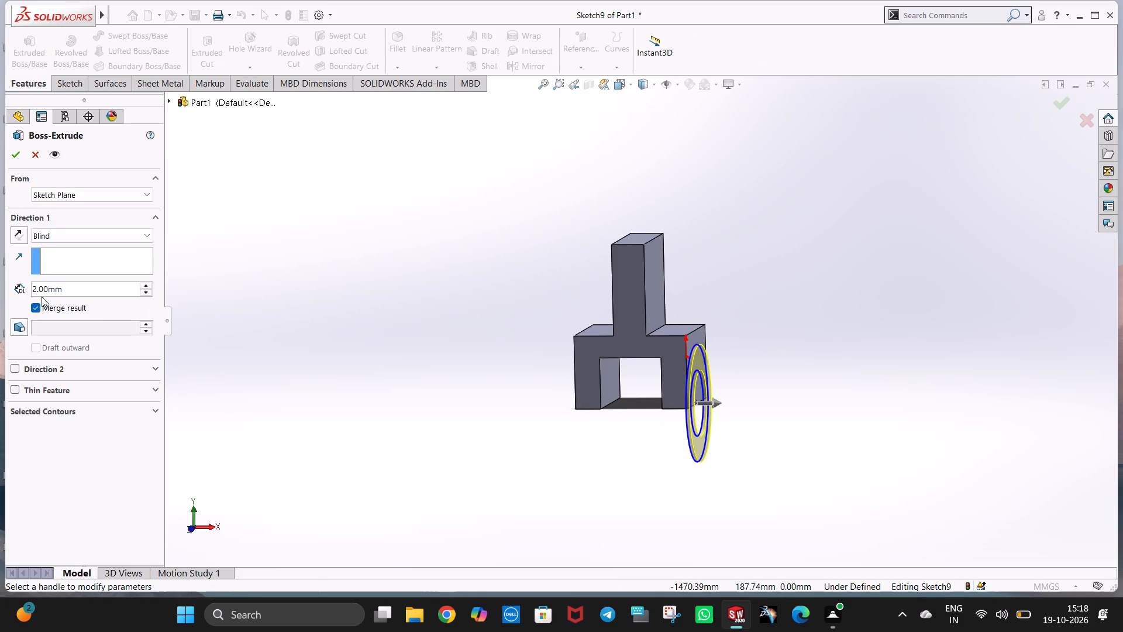
drag(67, 288, 62, 289)
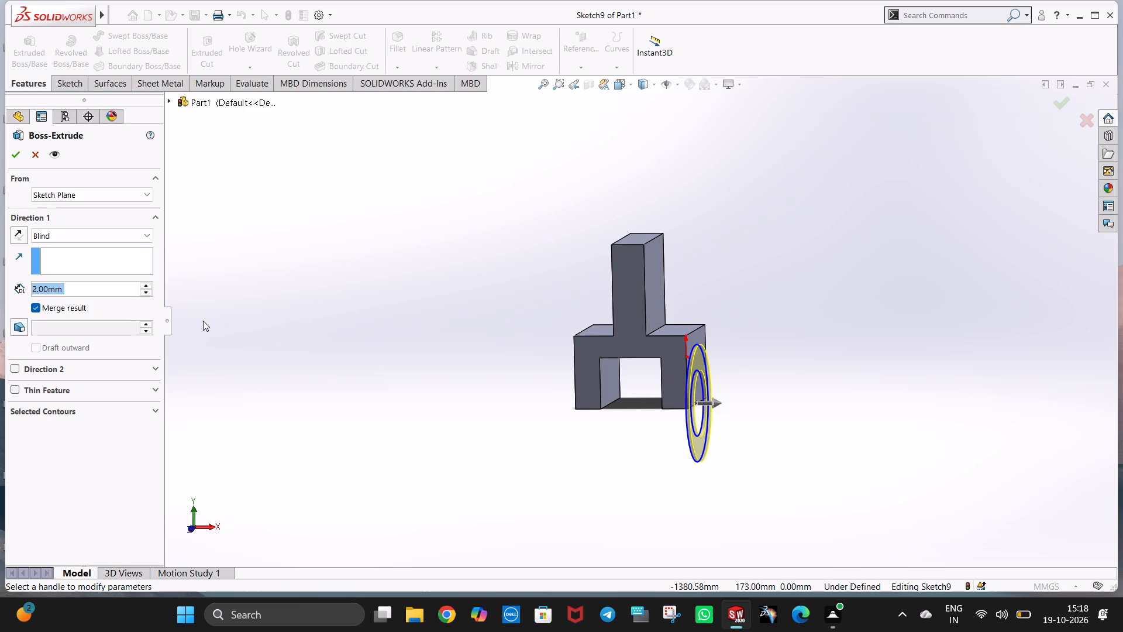
click(22, 232)
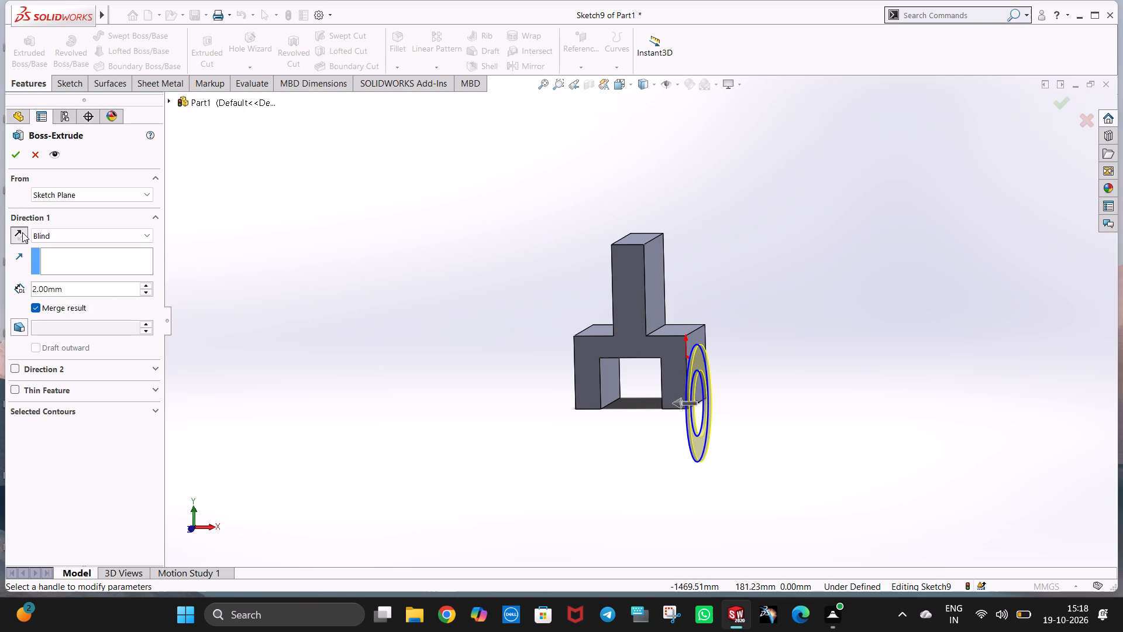
drag(68, 293, 25, 289)
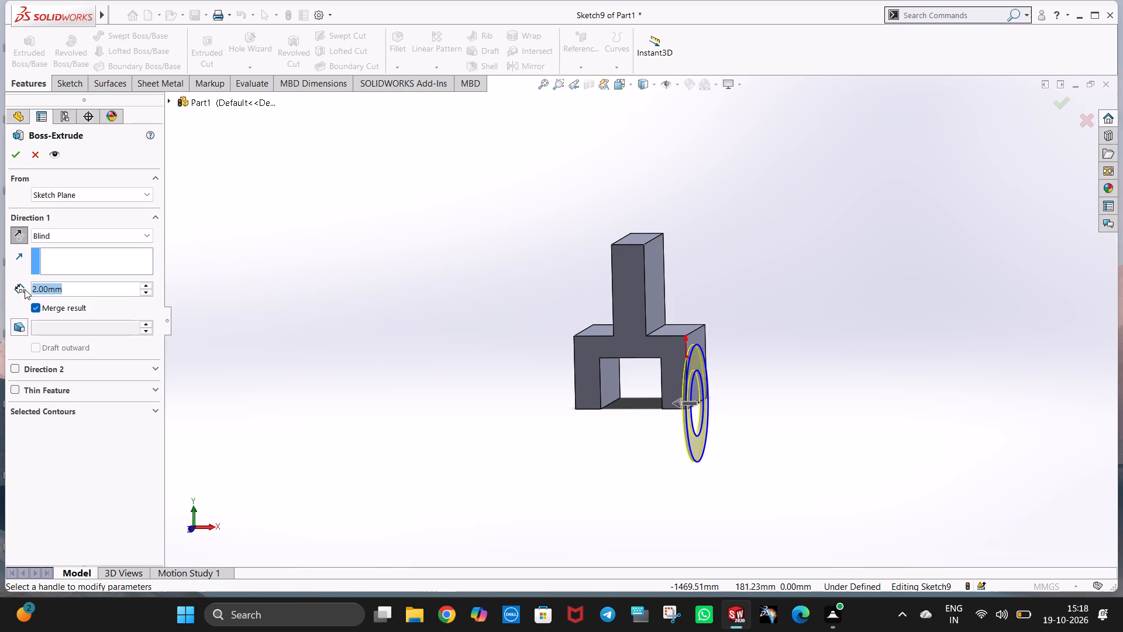
text(18)
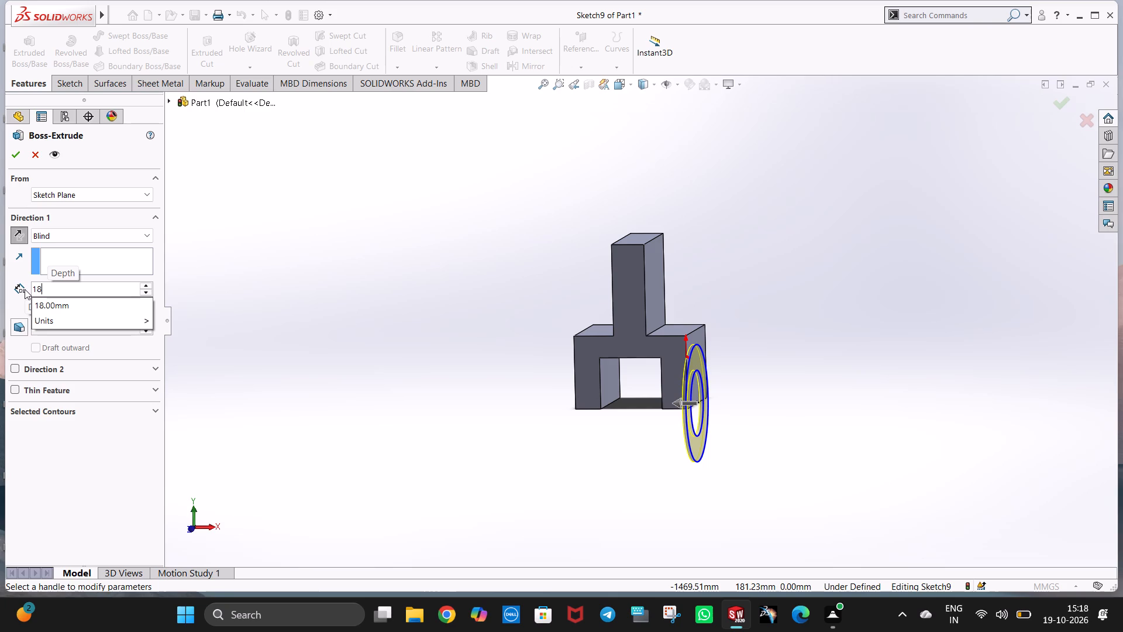
key(BackSpace)
key(6)
key(Return)
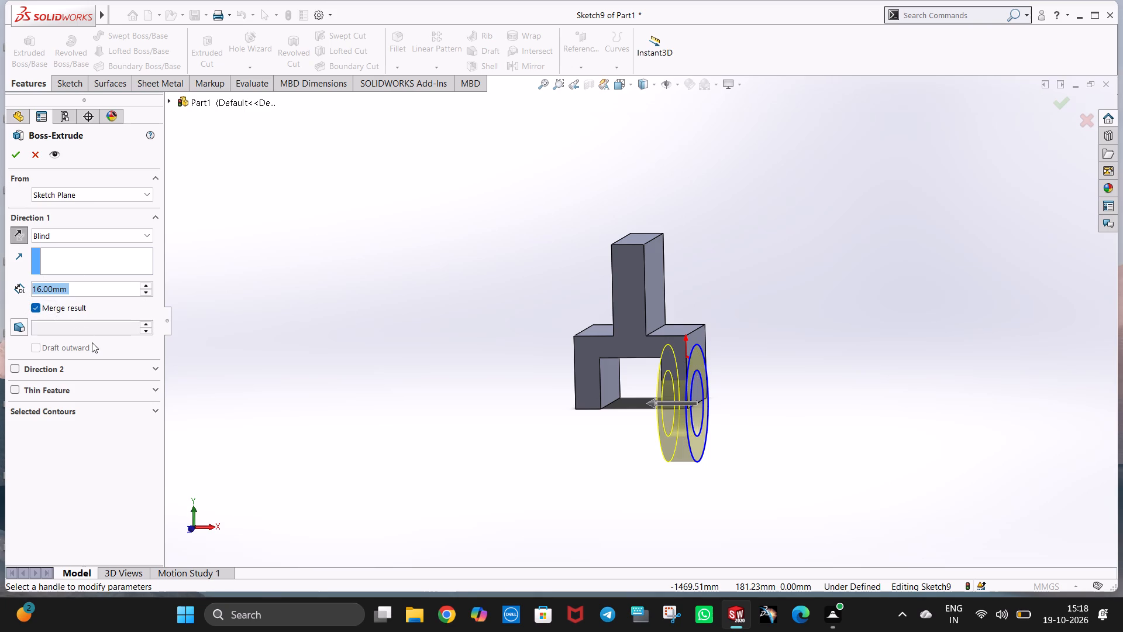
Set the ring extrusion's depth to 14 mm, matching the leg's thickness, and complete the boss.
middle_drag(92, 342, 126, 348)
middle_drag(461, 368, 497, 361)
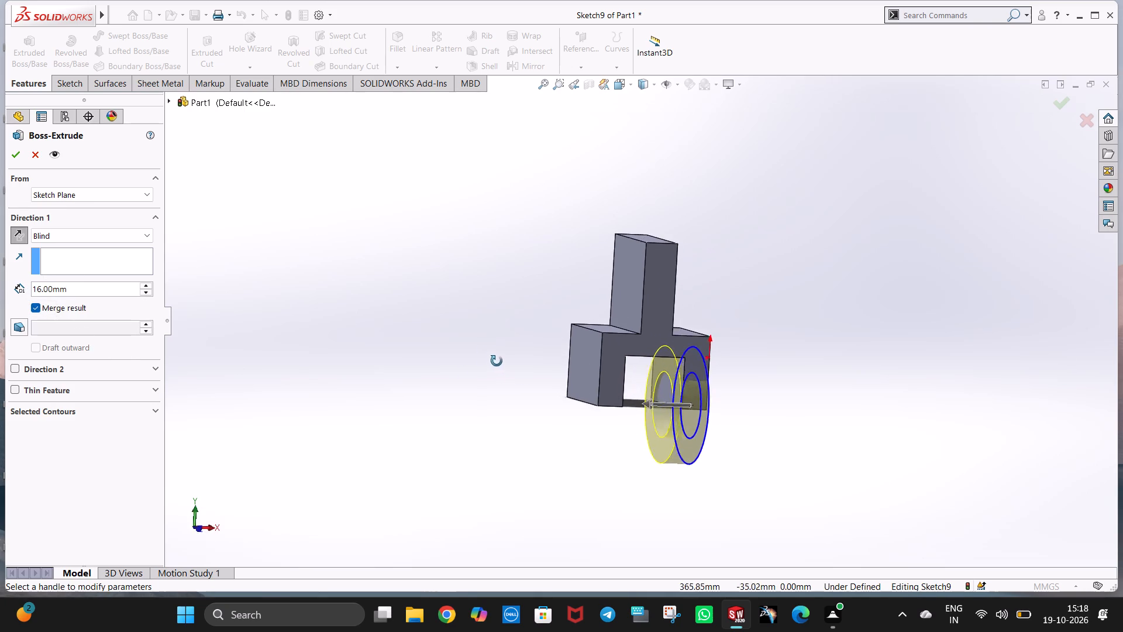
middle_drag(497, 361, 471, 351)
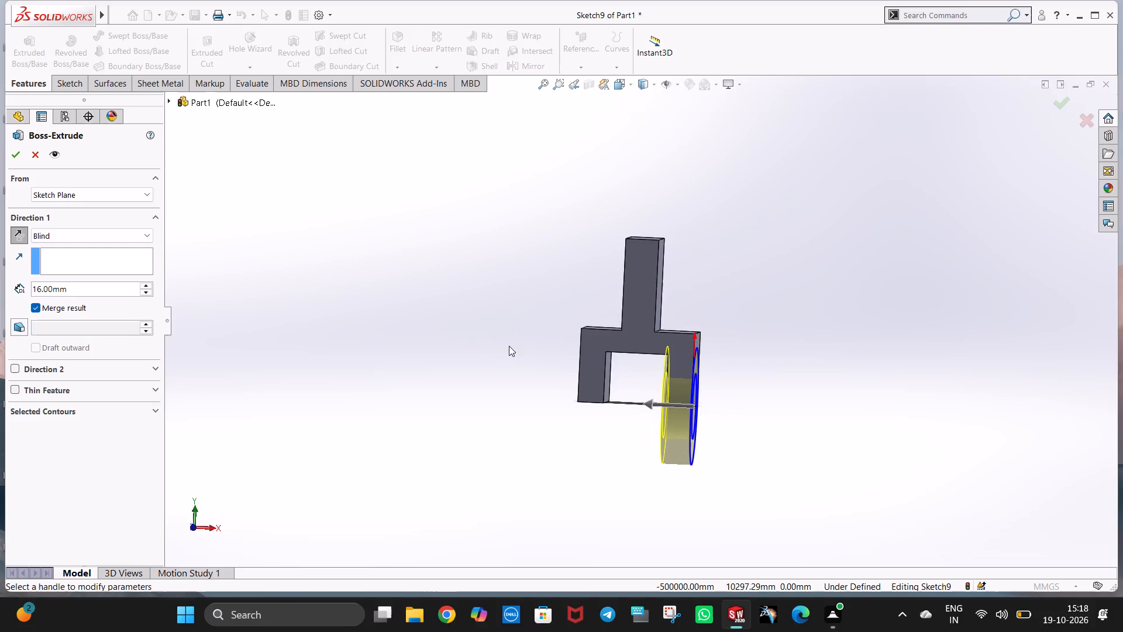
scroll(594, 401, down, 2)
middle_drag(619, 370, 629, 376)
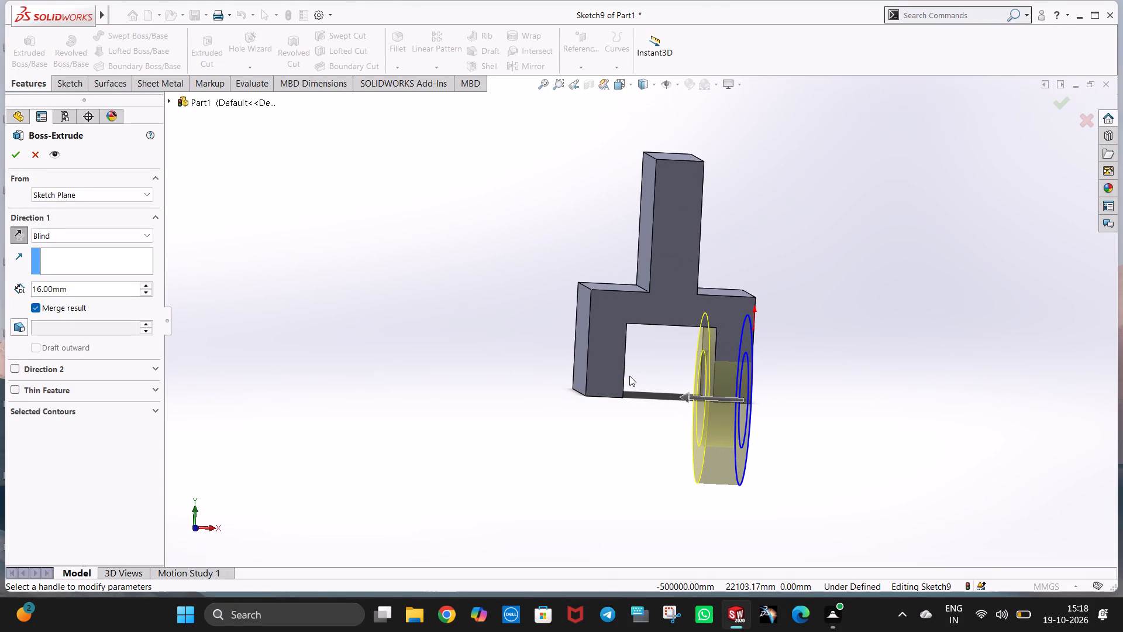
key(ctrl+1)
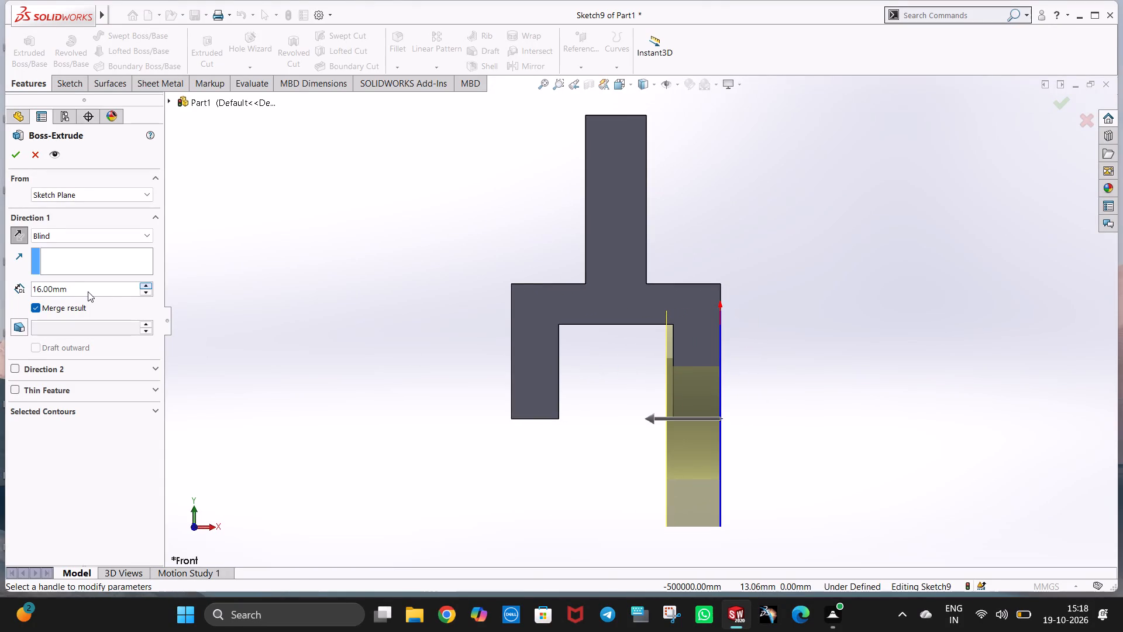
drag(88, 291, 30, 291)
text(14)
key(Return)
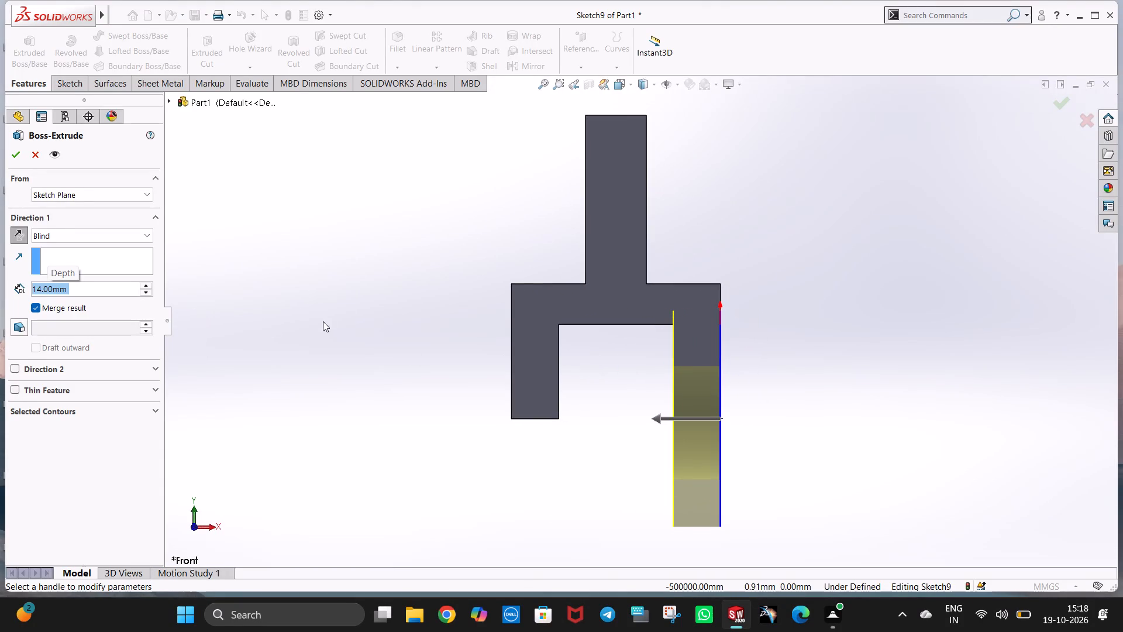
click(16, 158)
click(797, 307)
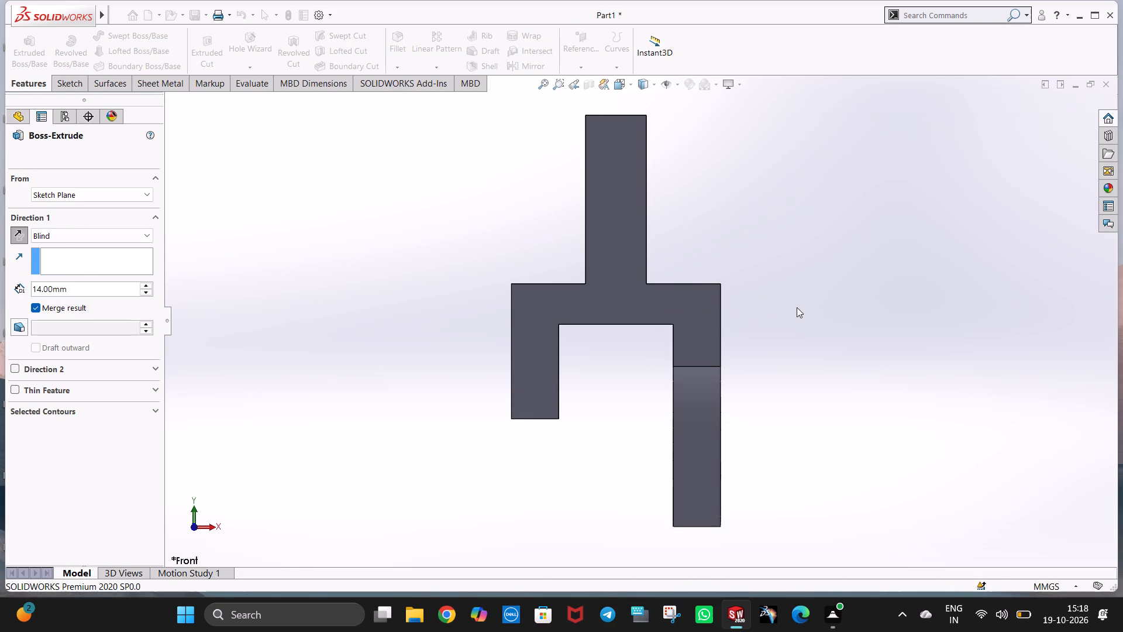
Start a sketch on the ringed leg's outer face and draw a circle of radius 32 mm coincident with the ring's outer edge.
middle_drag(793, 327, 731, 356)
right_click(717, 384)
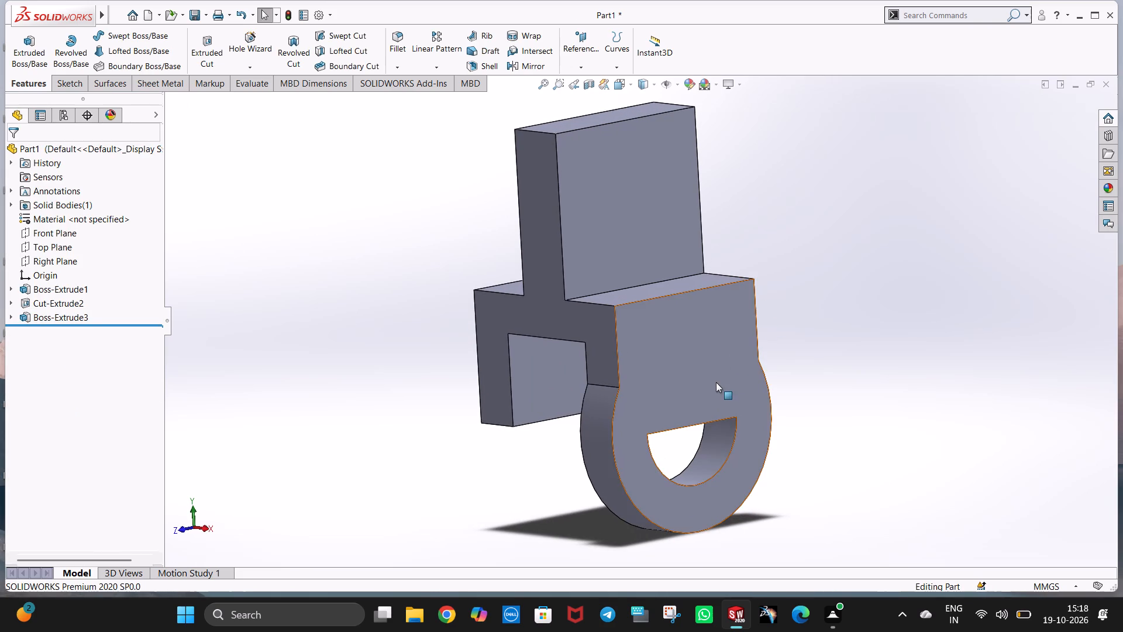
click(741, 338)
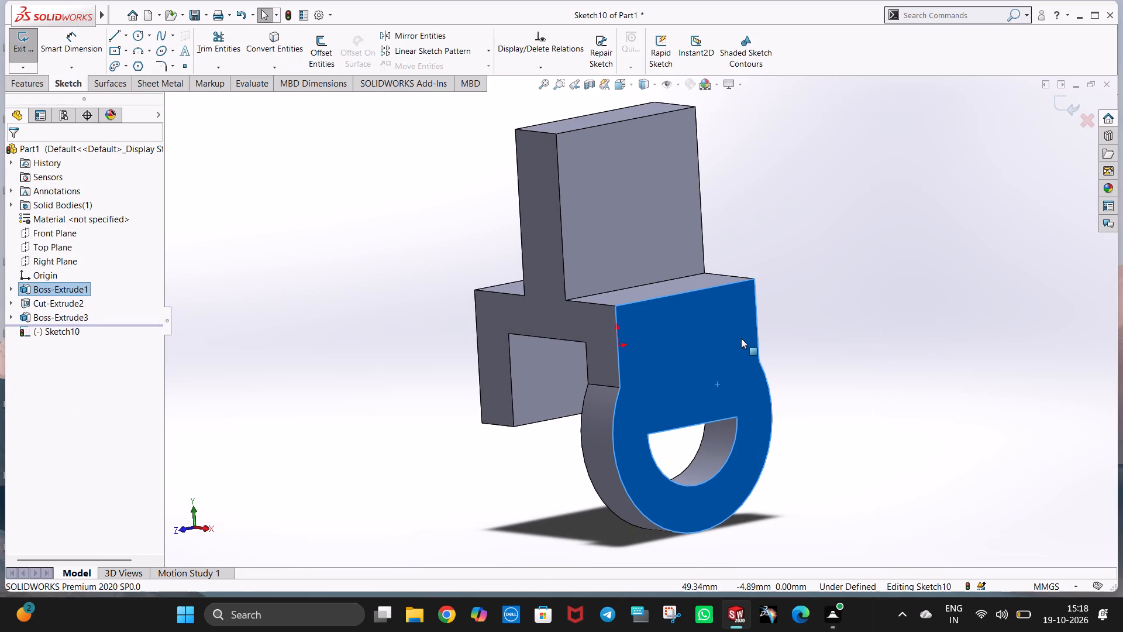
key(ctrl+7)
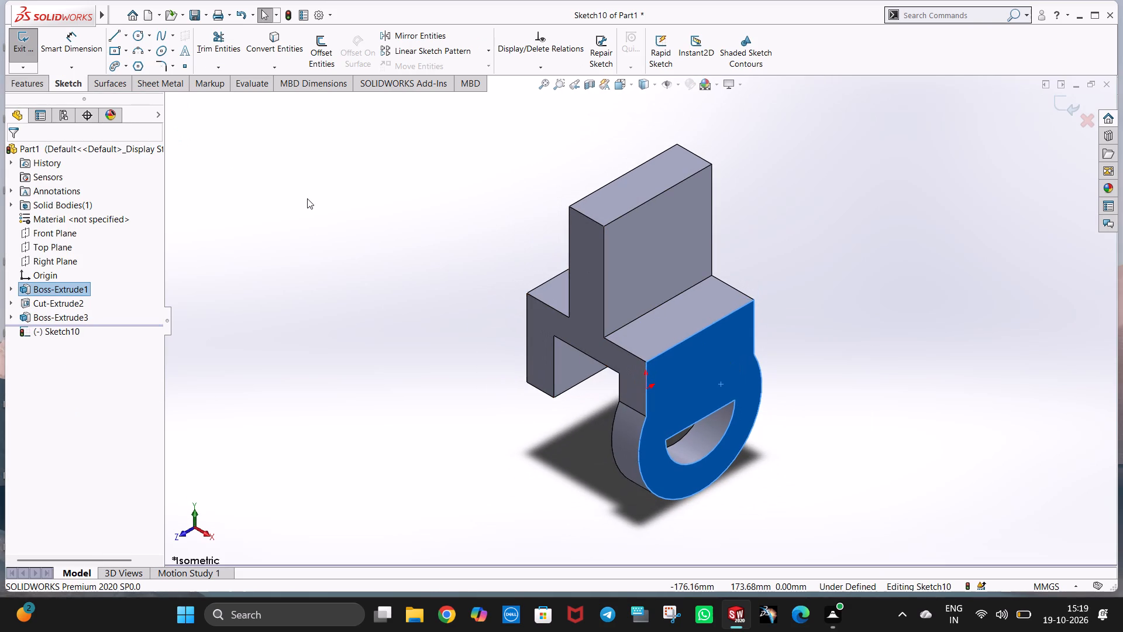
key(ctrl+8)
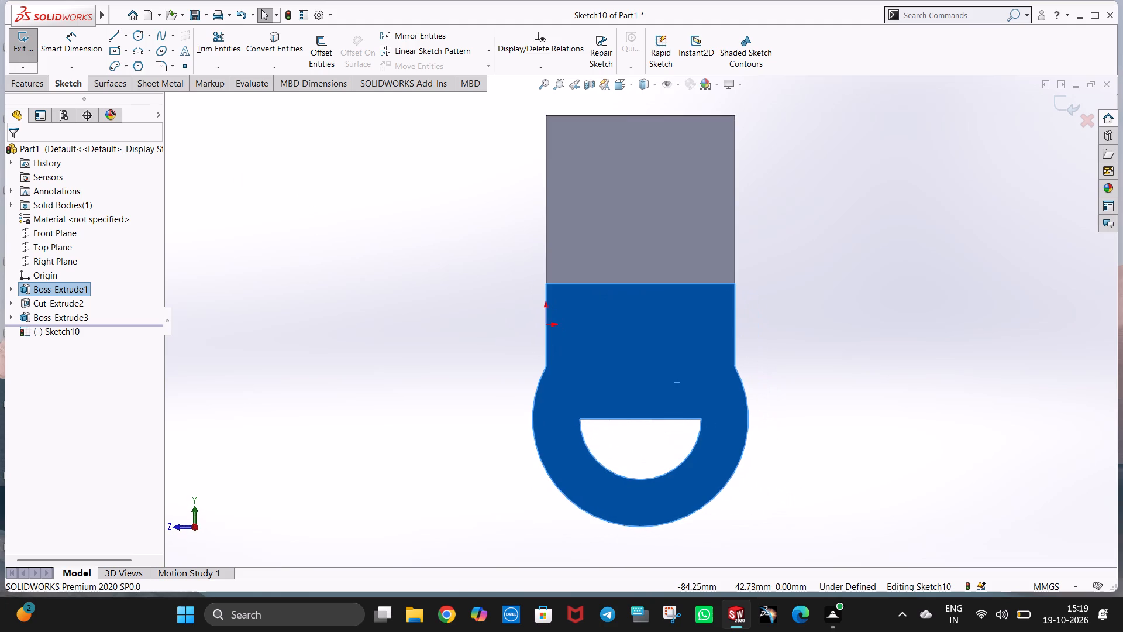
click(140, 35)
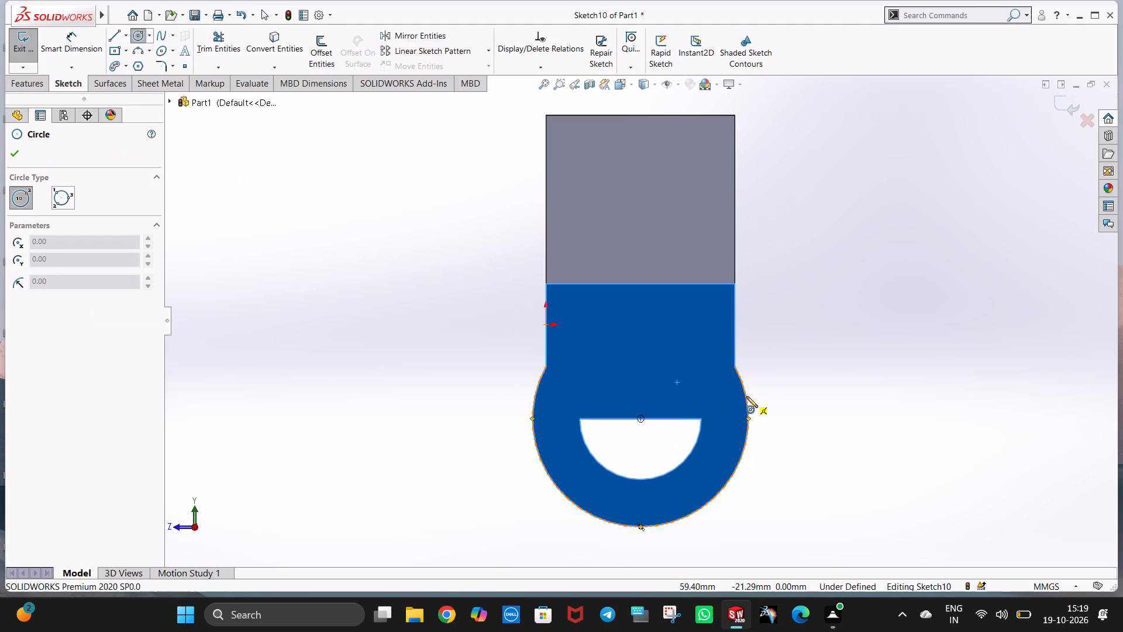
click(642, 419)
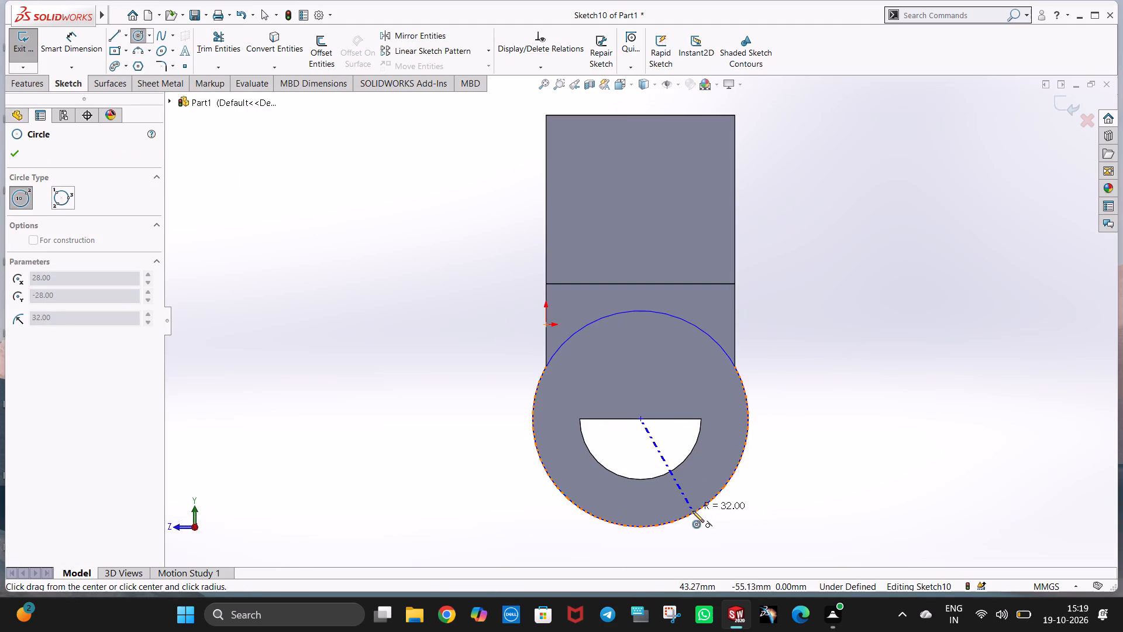
click(693, 511)
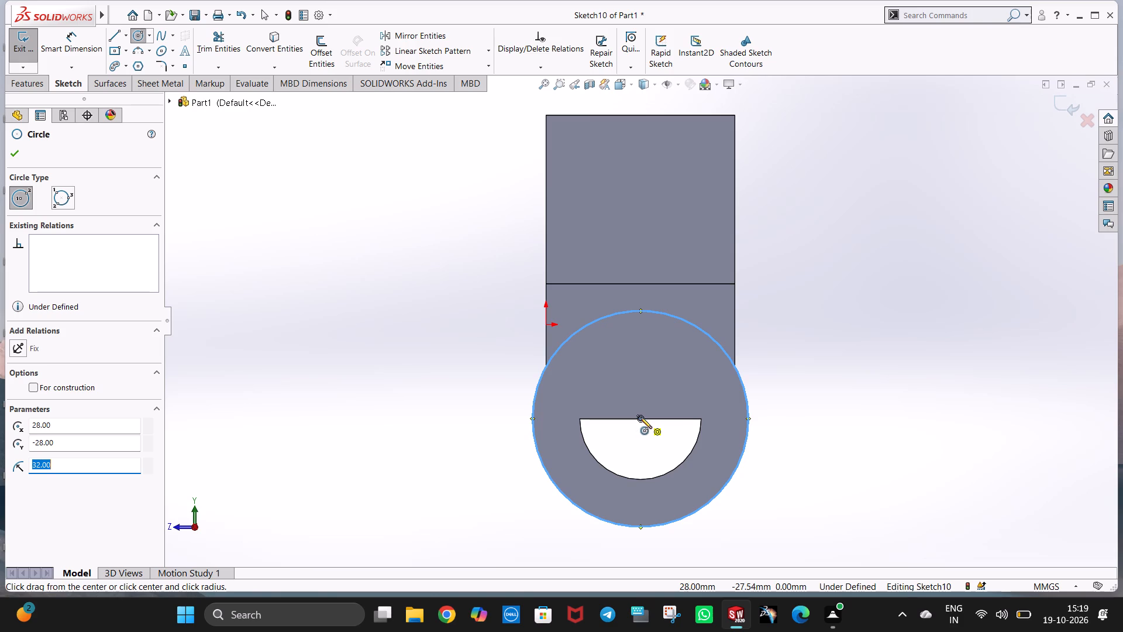
Draw a concentric inner circle in the new sketch and set its radius to 18 mm.
click(640, 417)
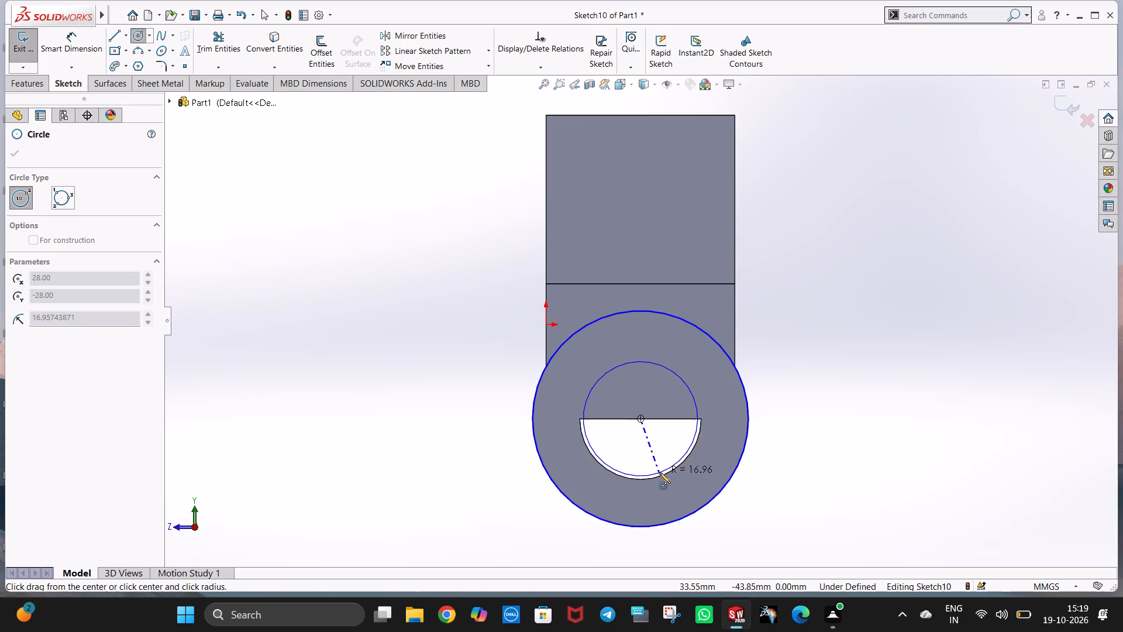
click(659, 472)
key(Escape)
key(Escape)
click(824, 360)
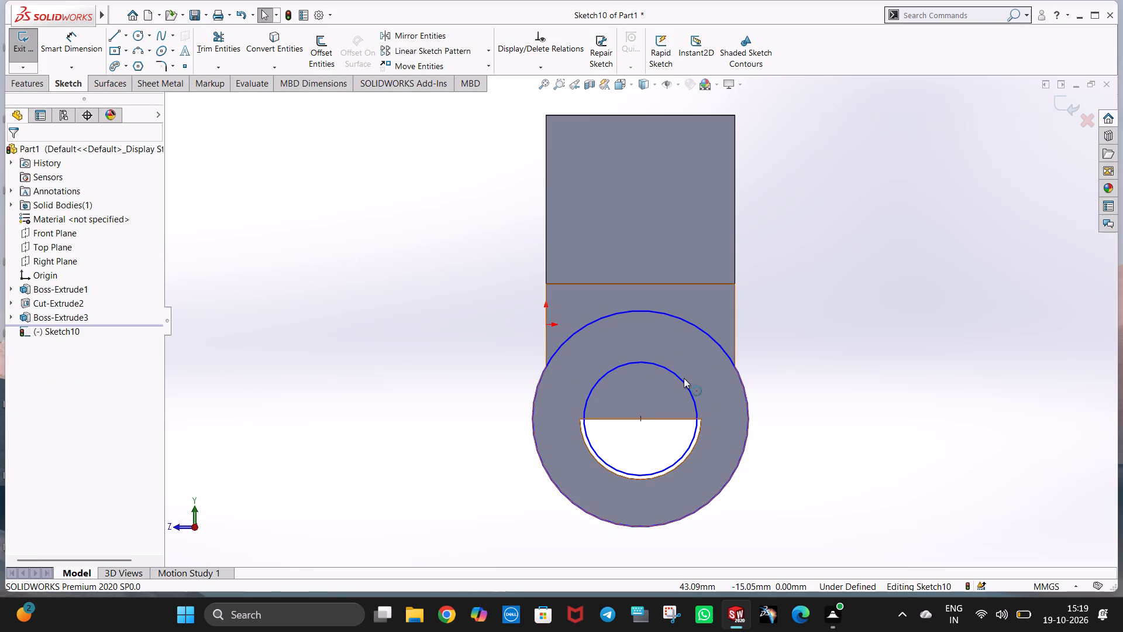
click(684, 378)
text(18)
key(Return)
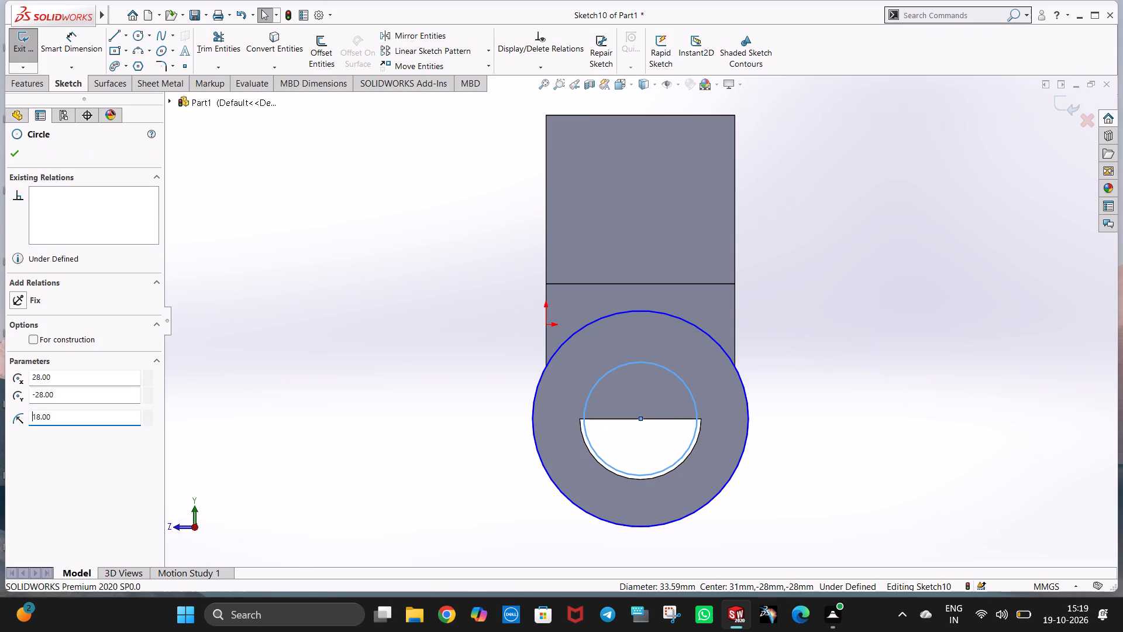
key(Escape)
click(470, 266)
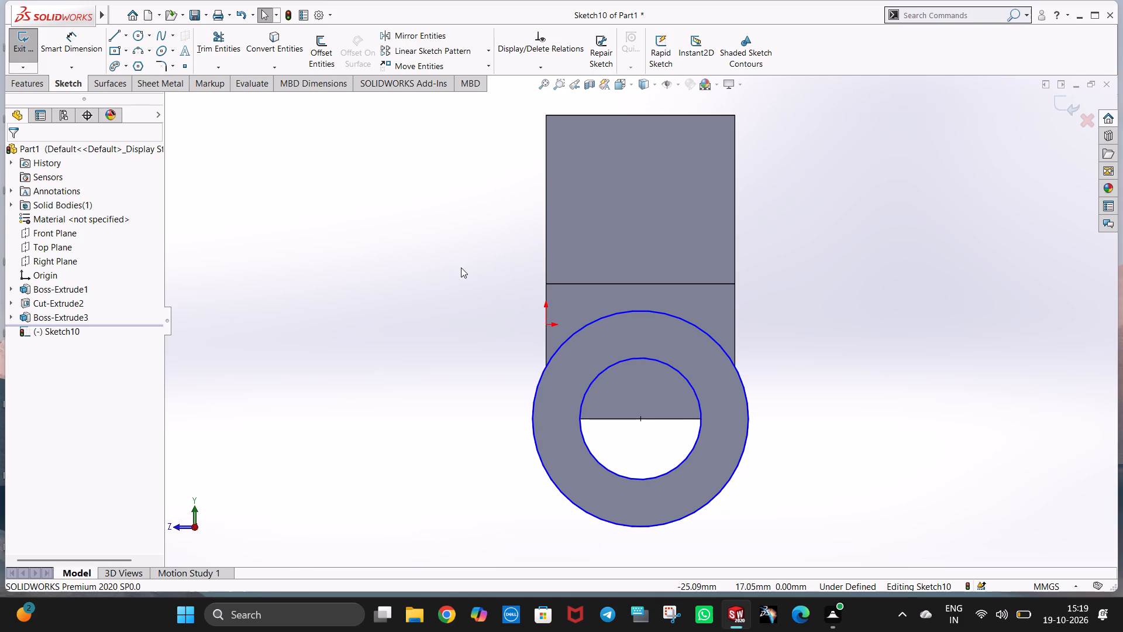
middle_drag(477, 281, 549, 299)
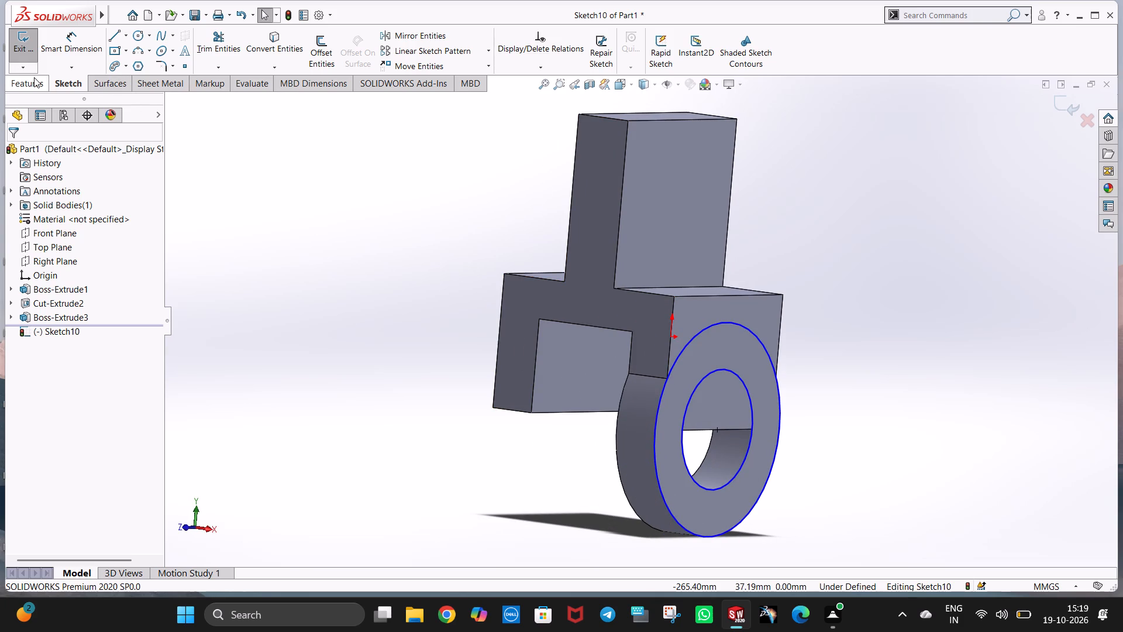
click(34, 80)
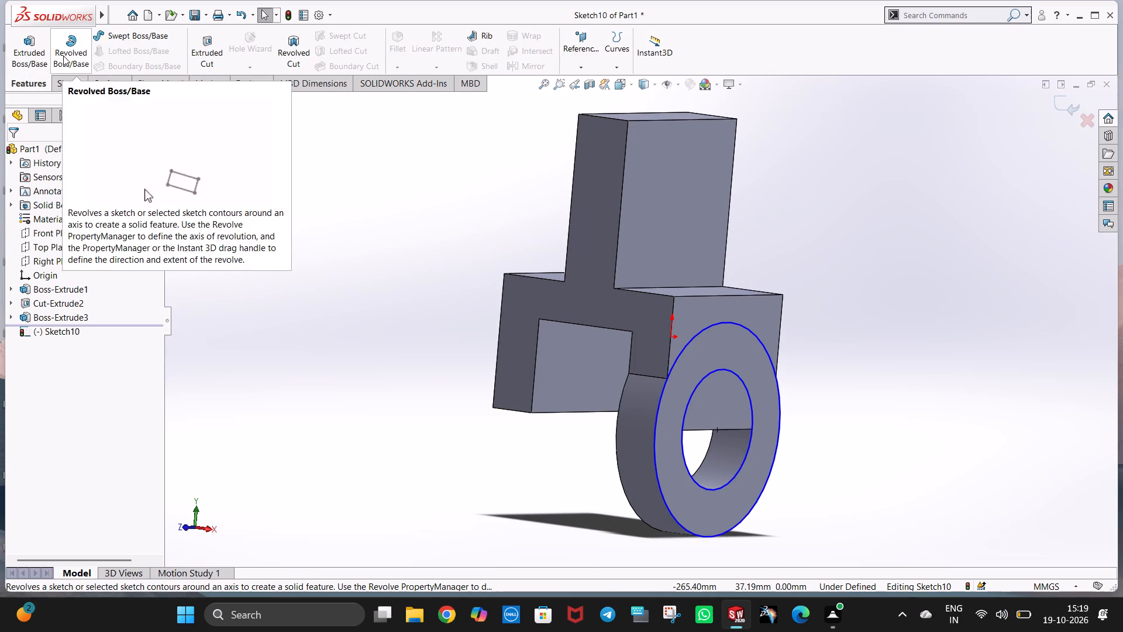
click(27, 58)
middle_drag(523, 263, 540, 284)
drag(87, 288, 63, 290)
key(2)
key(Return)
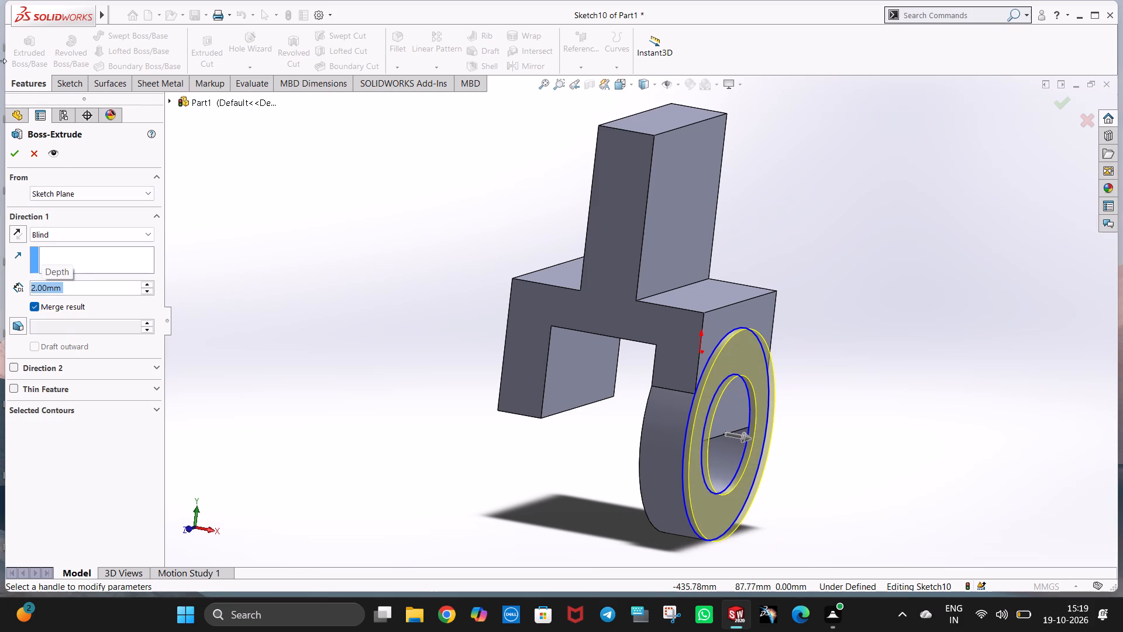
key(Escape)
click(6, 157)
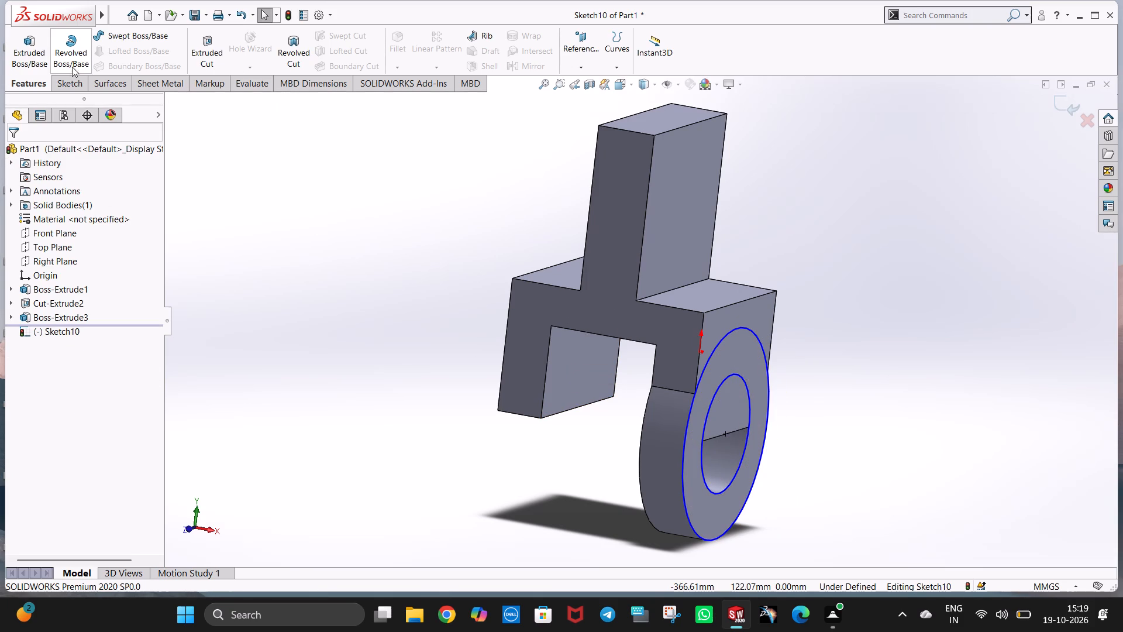
Extrude the ring sketched on the boss's outer face outward as a blind 2 mm boss, merged with the body.
click(30, 48)
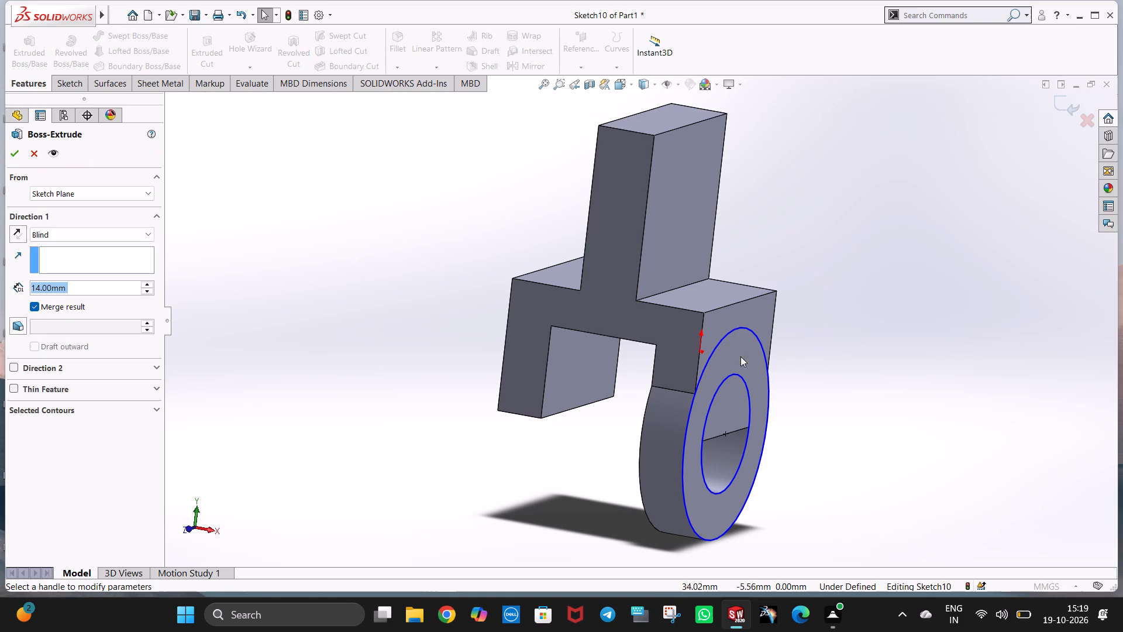
key(2)
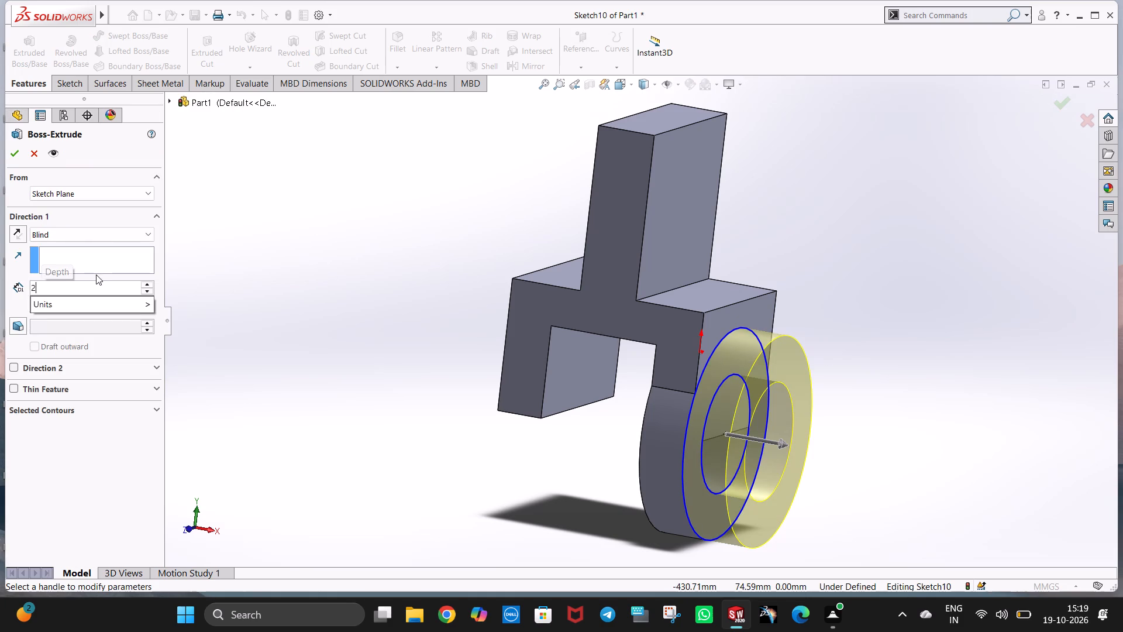
key(Return)
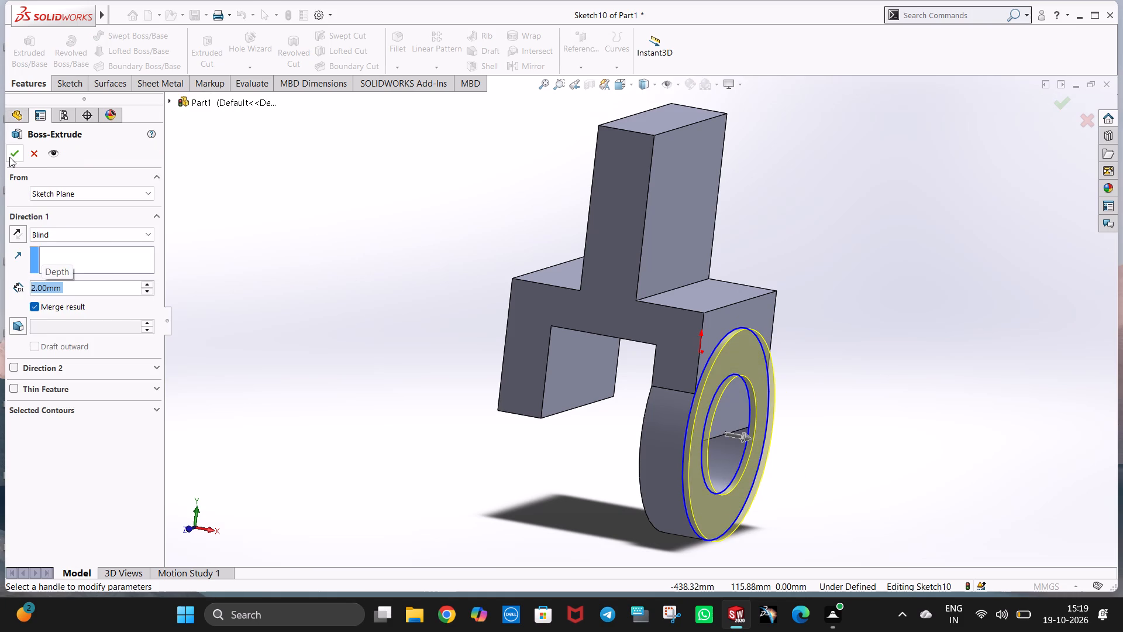
click(10, 156)
Start a sketch on the leg's outer face visible inside the ring and draw an 18 mm-radius circle concentric with the ring's hole.
middle_drag(776, 397, 700, 398)
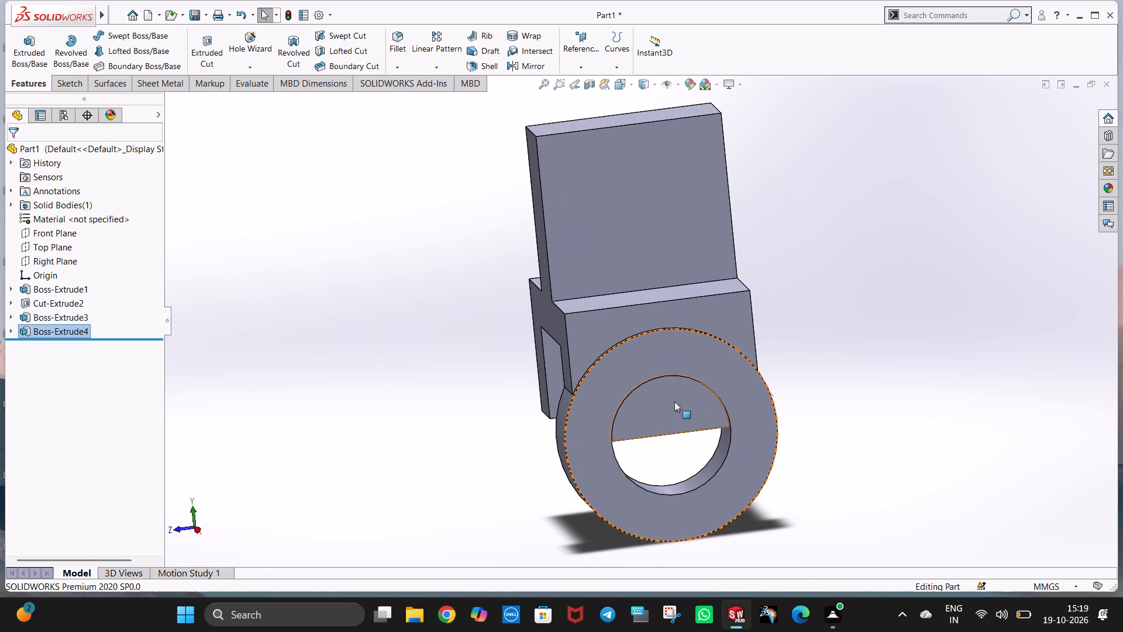
right_click(654, 408)
click(687, 342)
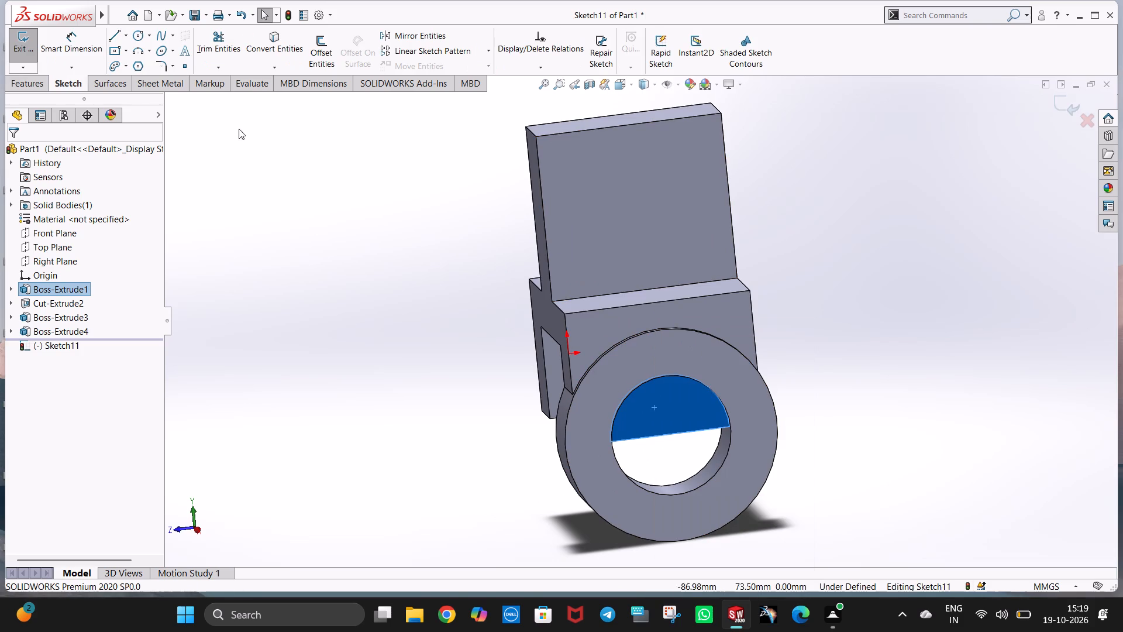
click(144, 39)
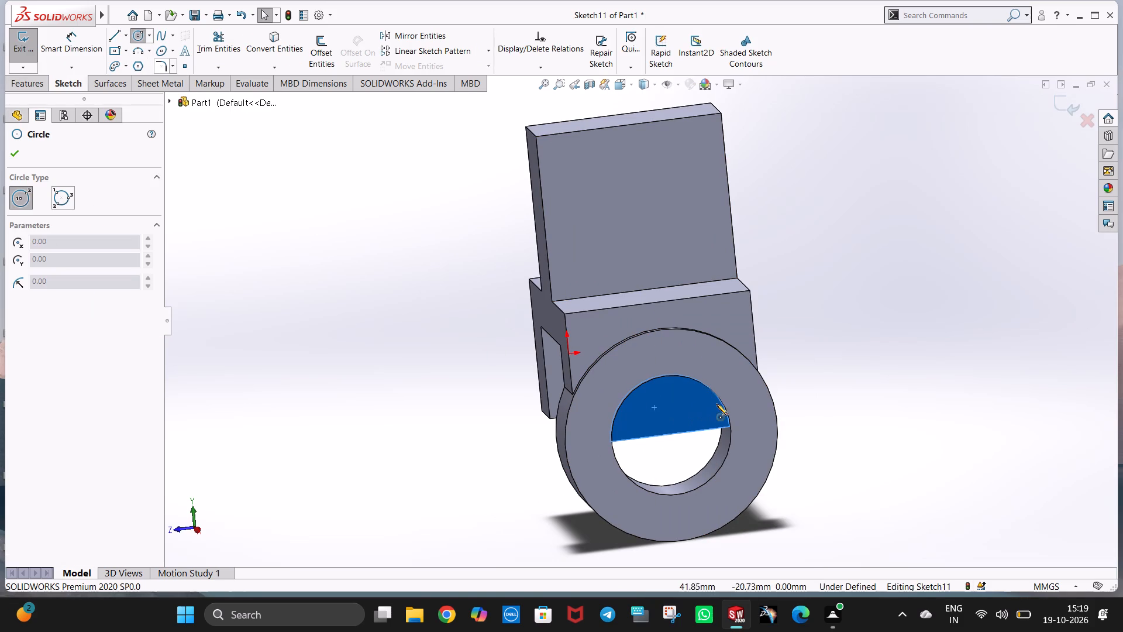
click(671, 435)
click(699, 483)
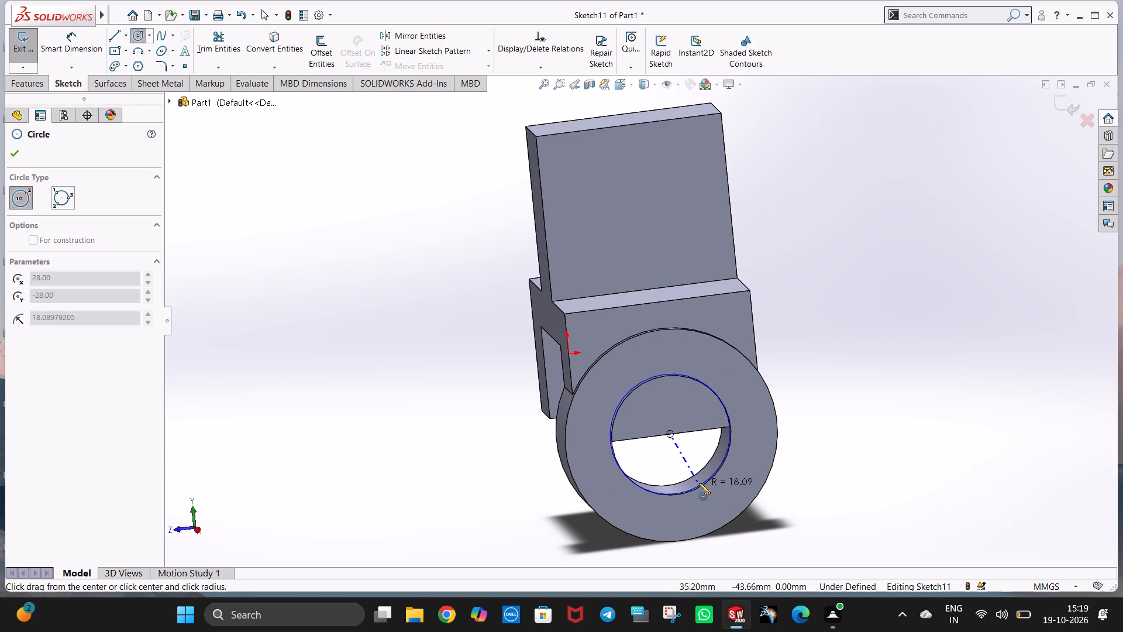
text(18)
key(Return)
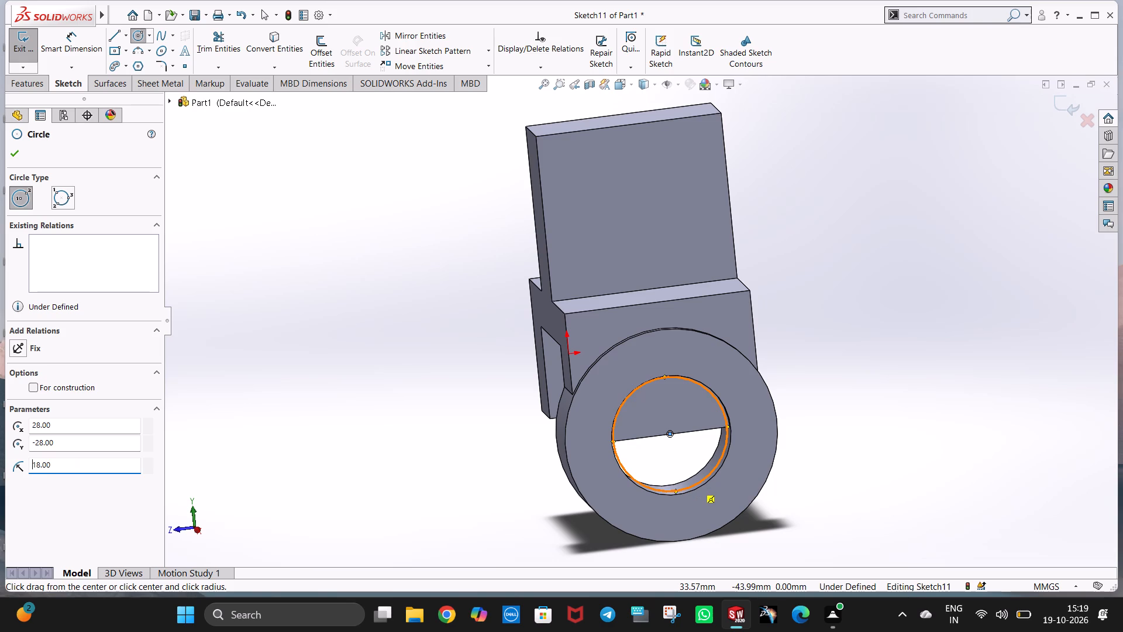
key(ctrl+8)
key(Escape)
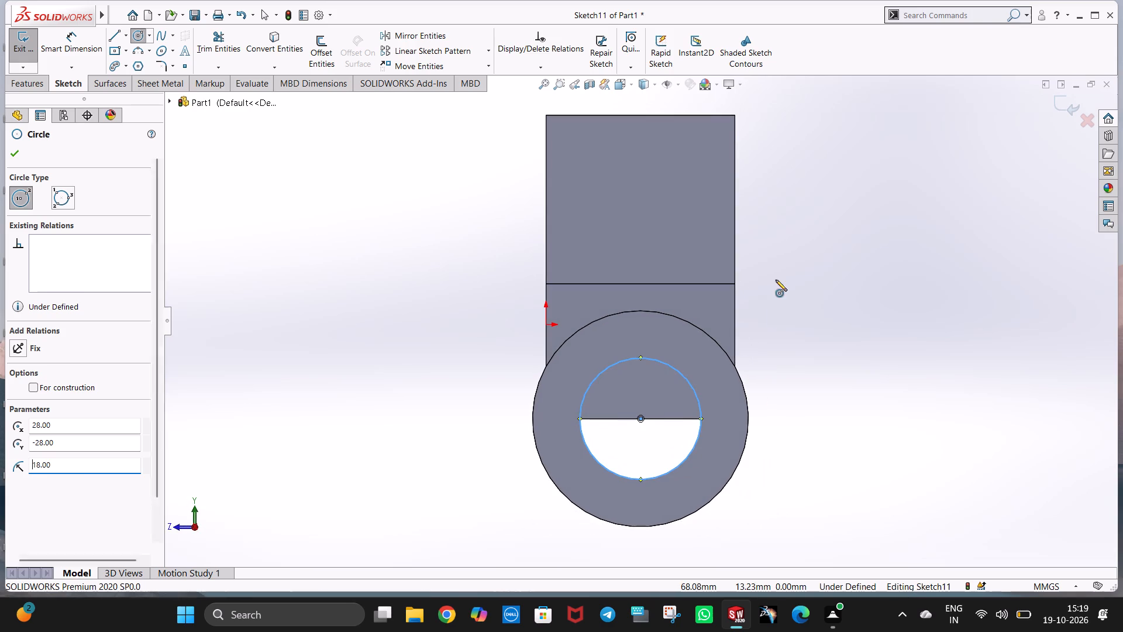
Cut-extrude the 18 mm-radius circle Through All, across both legs.
click(36, 90)
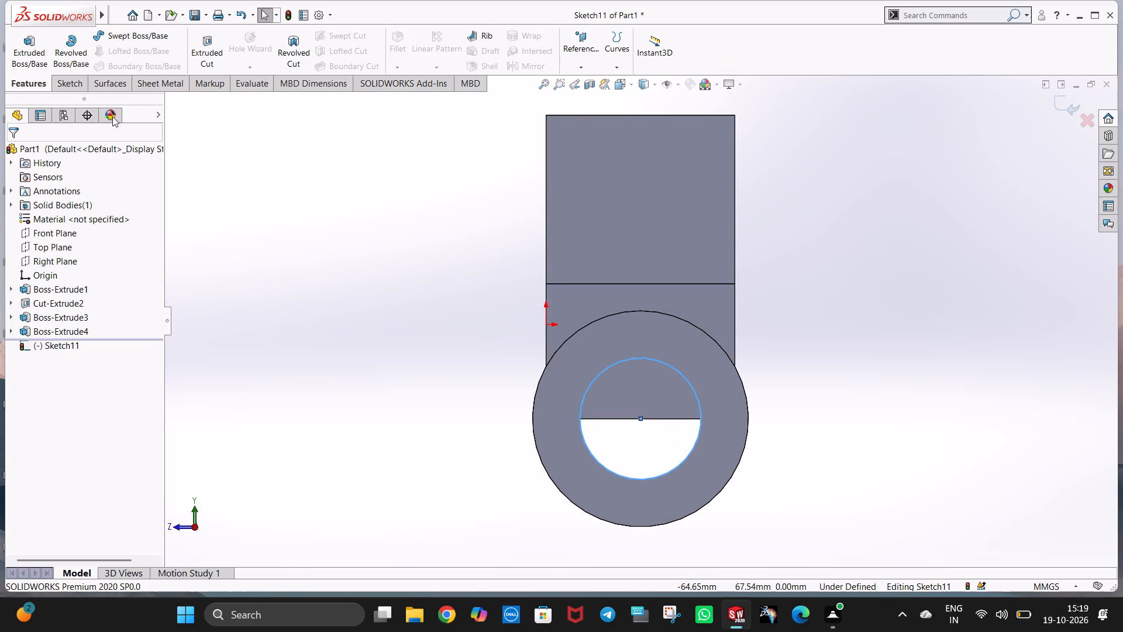
click(210, 62)
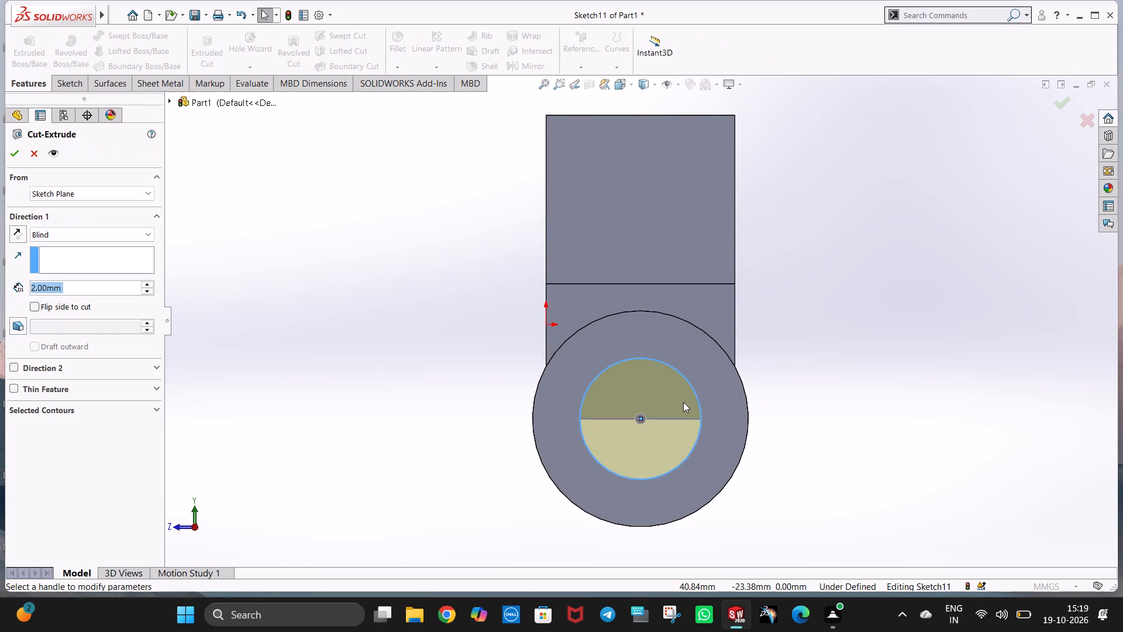
middle_drag(744, 434, 897, 426)
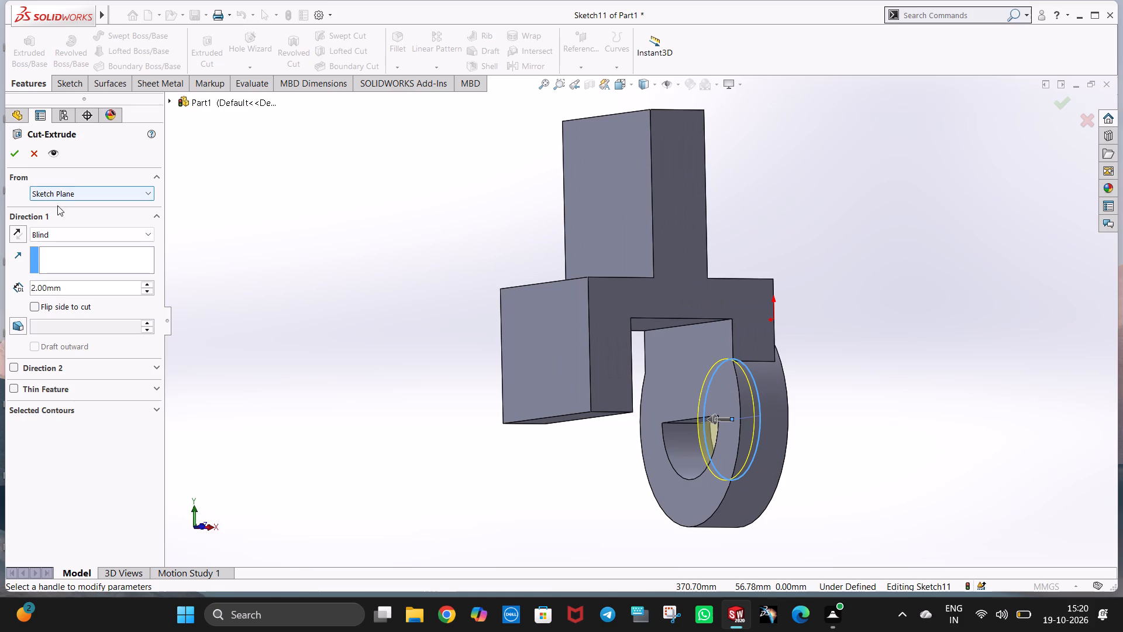
click(71, 232)
click(93, 259)
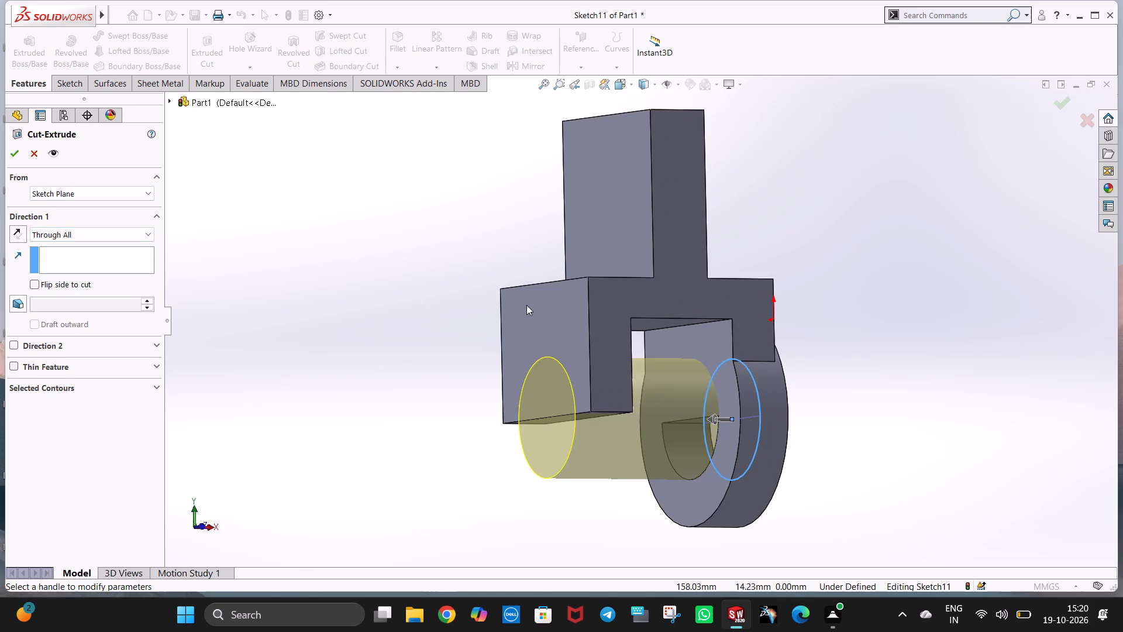
middle_drag(526, 305, 482, 304)
click(12, 153)
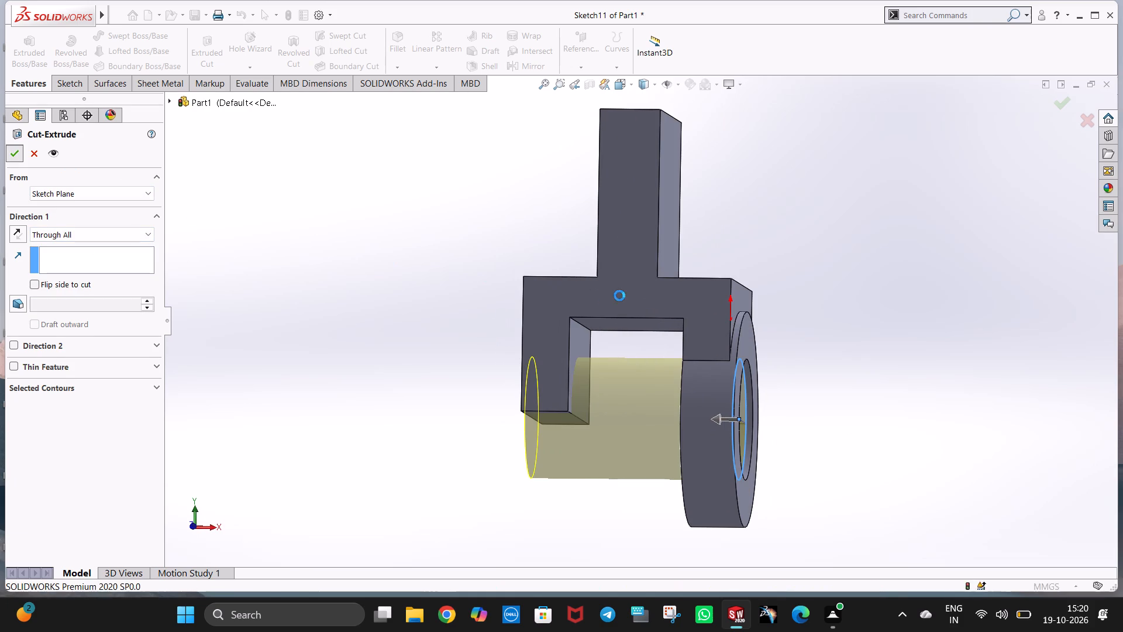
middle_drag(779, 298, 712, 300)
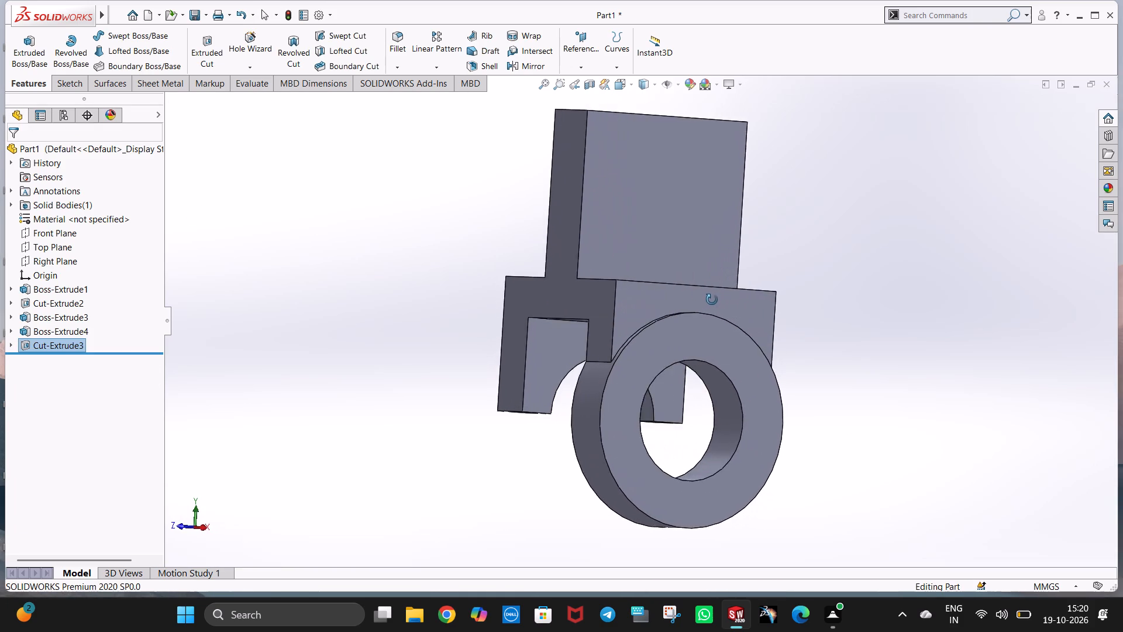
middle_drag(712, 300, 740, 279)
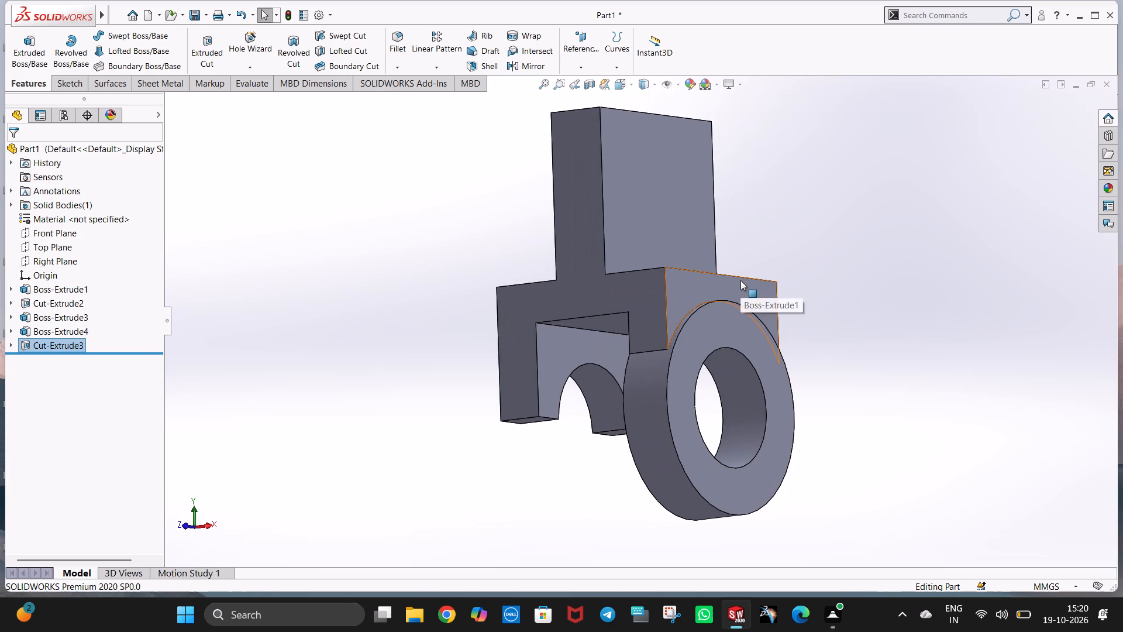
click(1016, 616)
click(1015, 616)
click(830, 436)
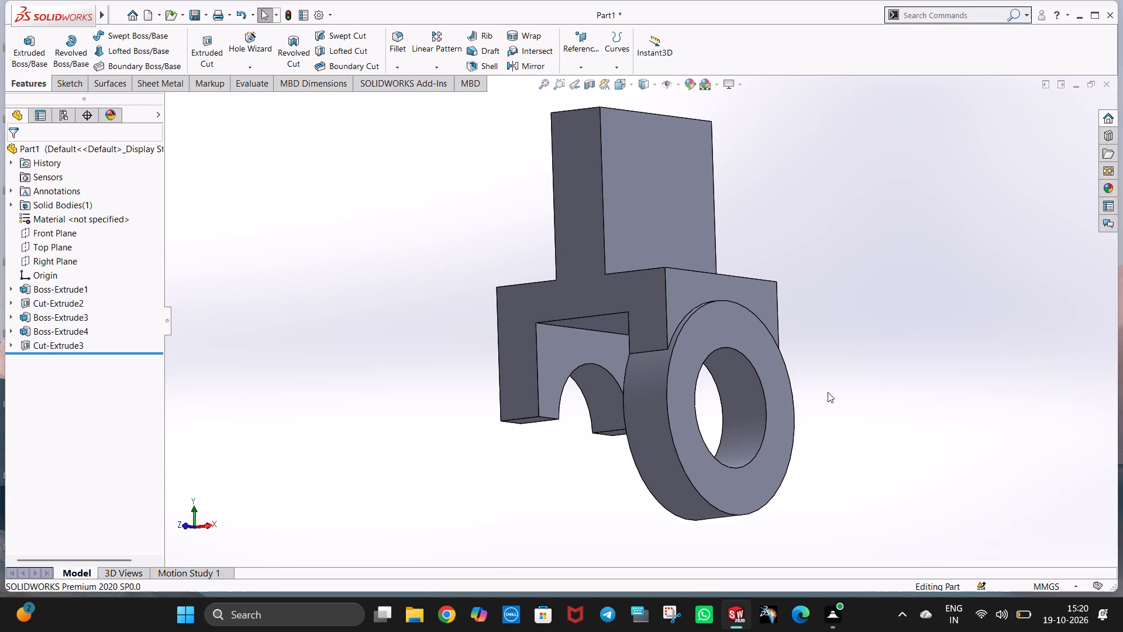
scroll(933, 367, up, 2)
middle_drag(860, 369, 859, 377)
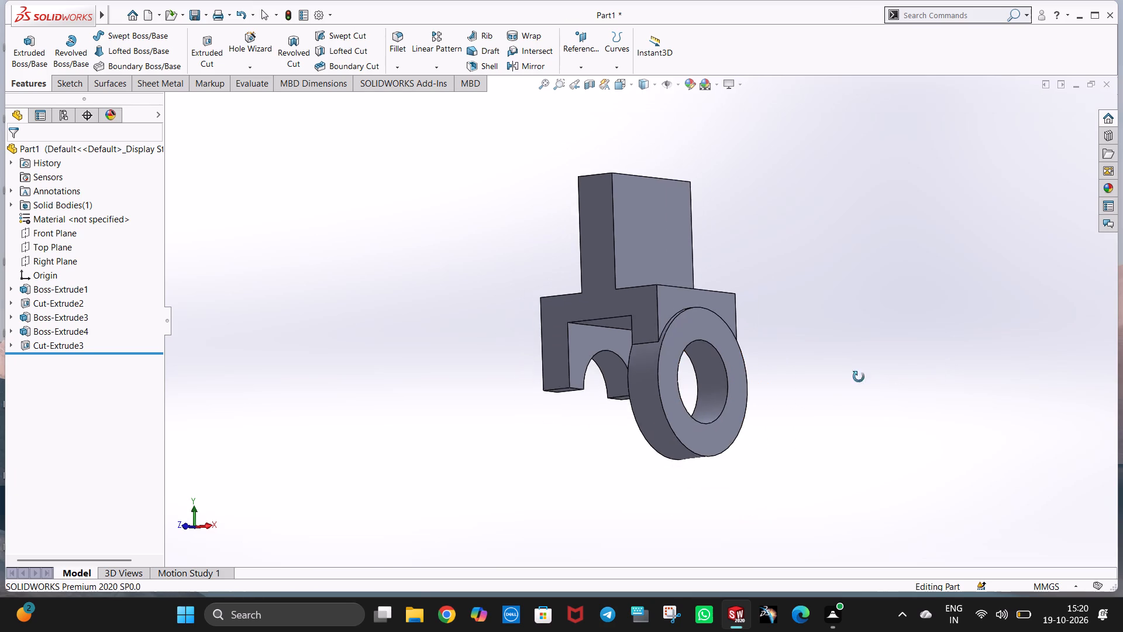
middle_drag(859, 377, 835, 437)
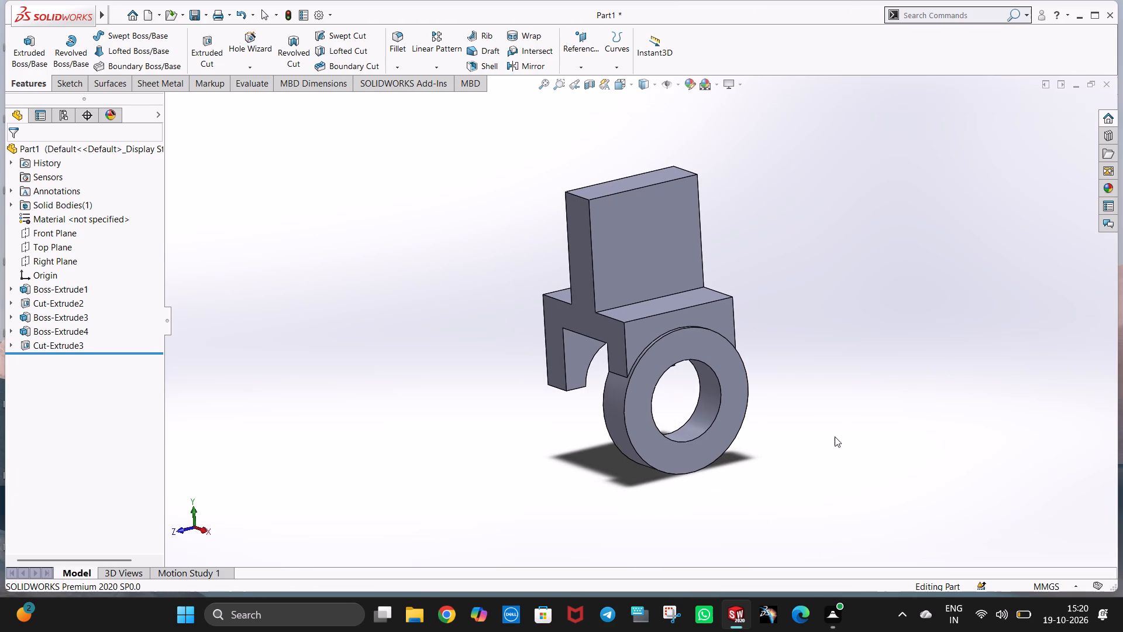
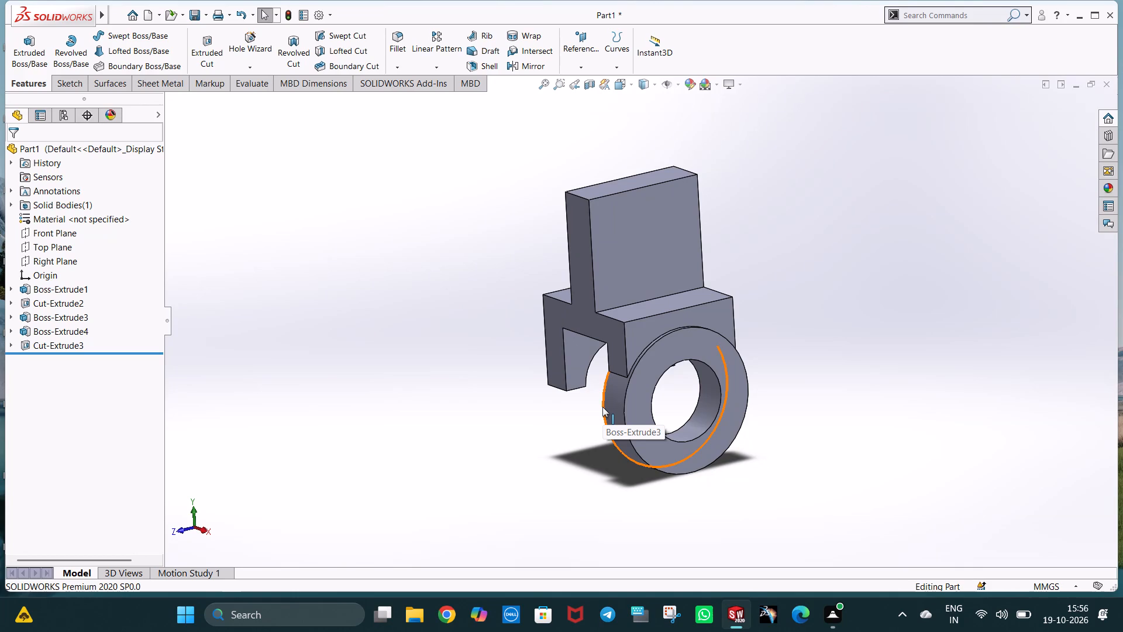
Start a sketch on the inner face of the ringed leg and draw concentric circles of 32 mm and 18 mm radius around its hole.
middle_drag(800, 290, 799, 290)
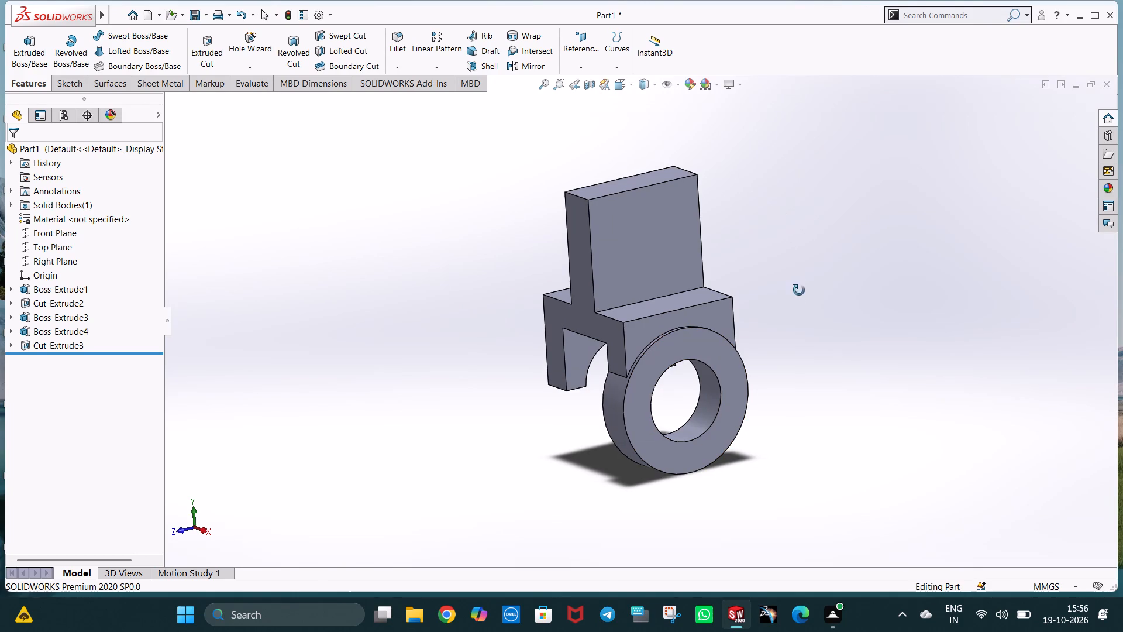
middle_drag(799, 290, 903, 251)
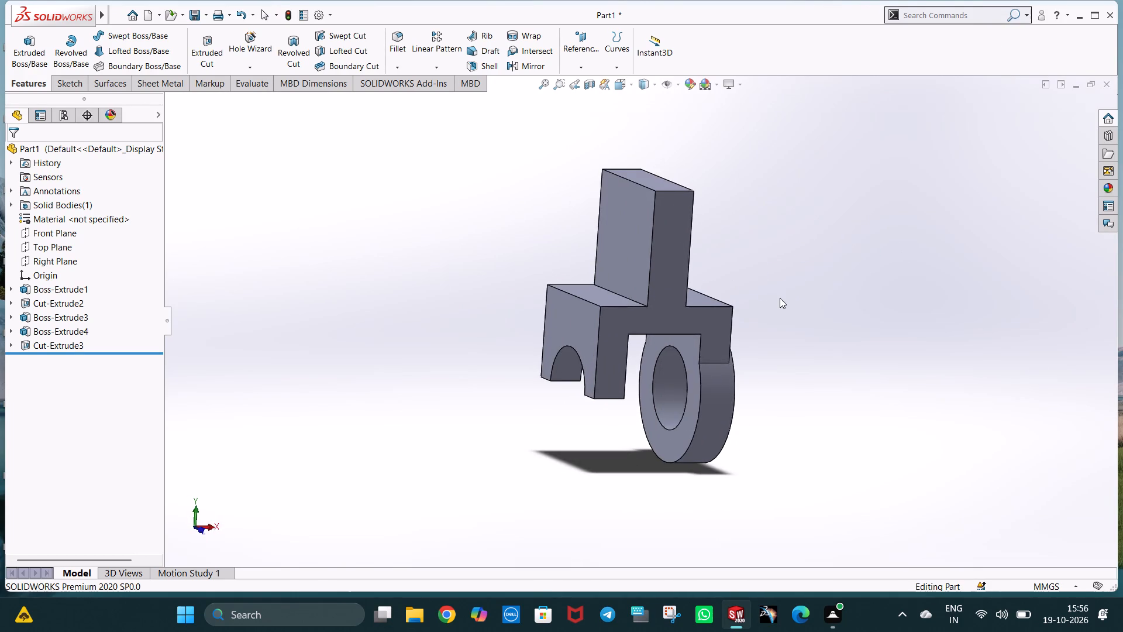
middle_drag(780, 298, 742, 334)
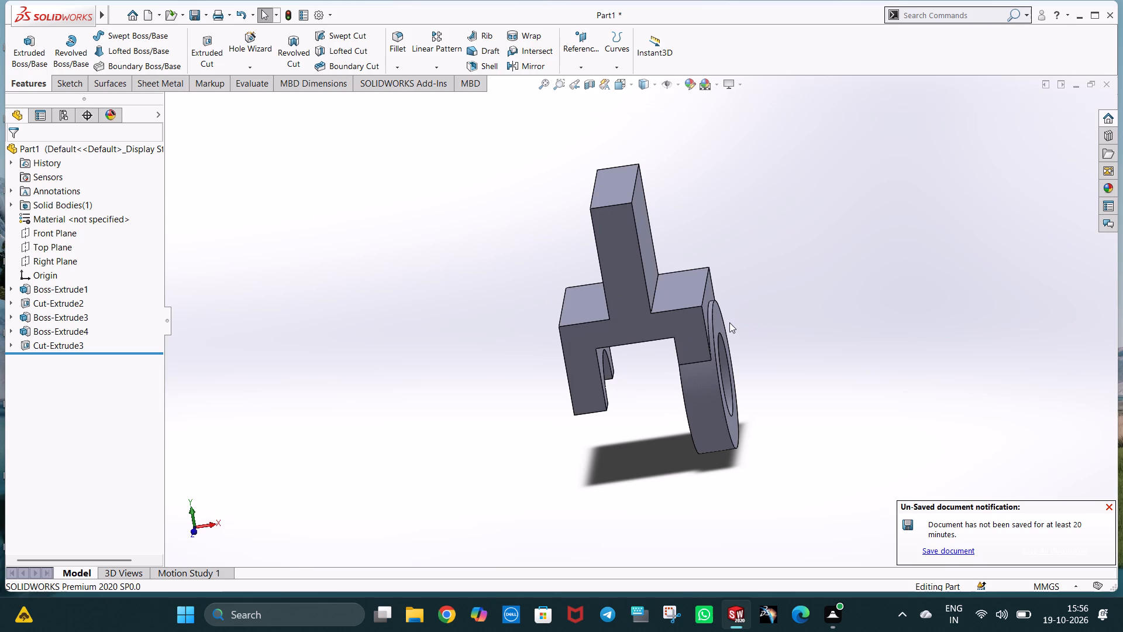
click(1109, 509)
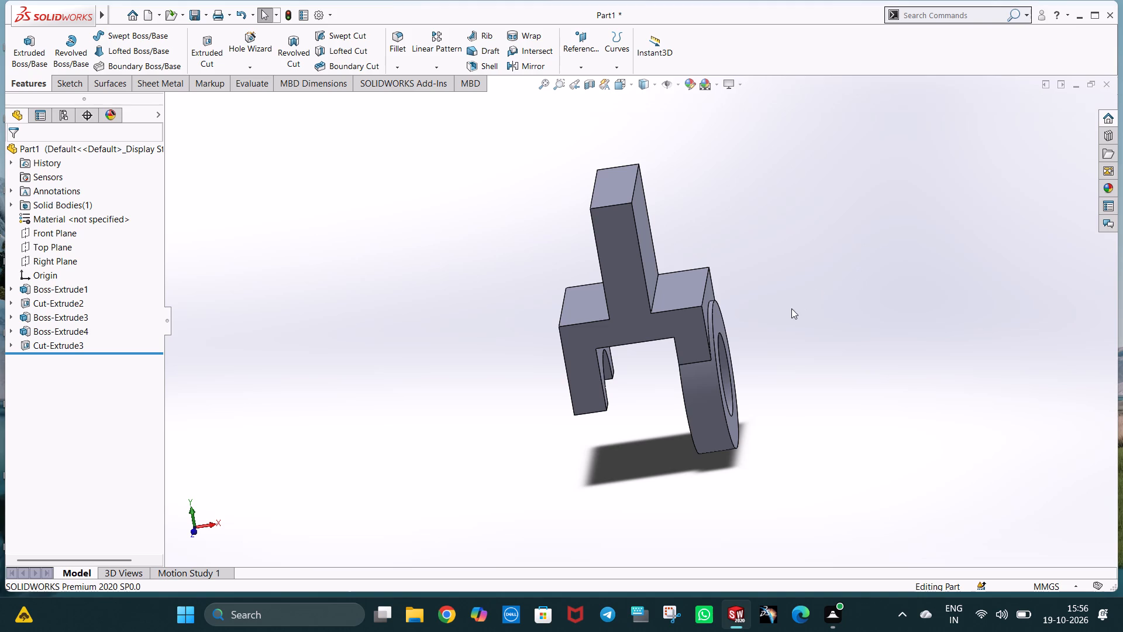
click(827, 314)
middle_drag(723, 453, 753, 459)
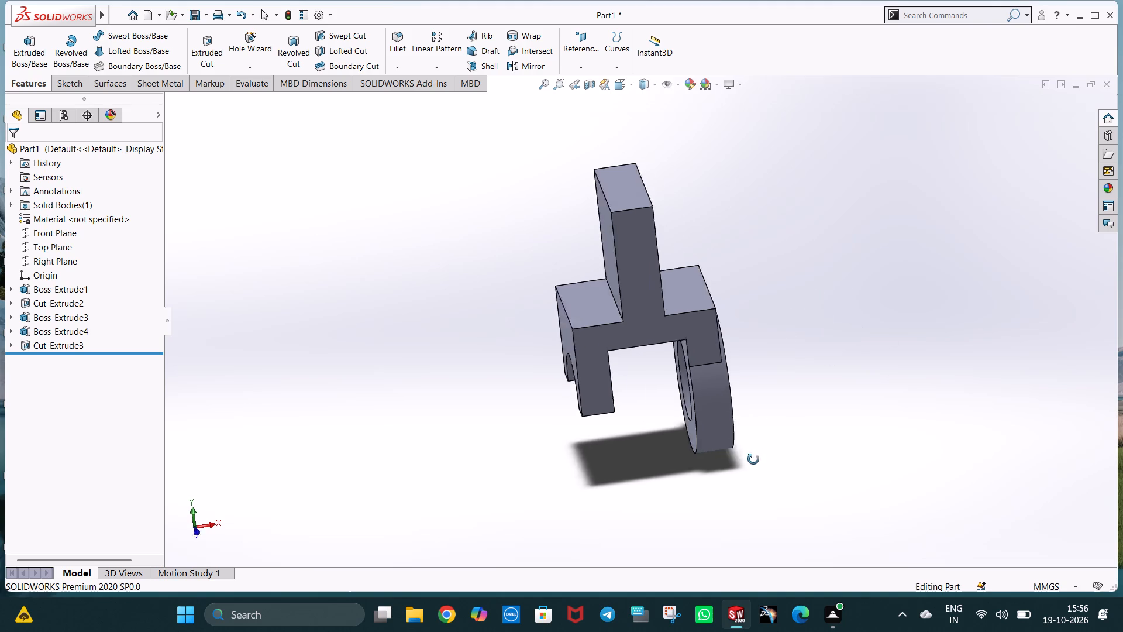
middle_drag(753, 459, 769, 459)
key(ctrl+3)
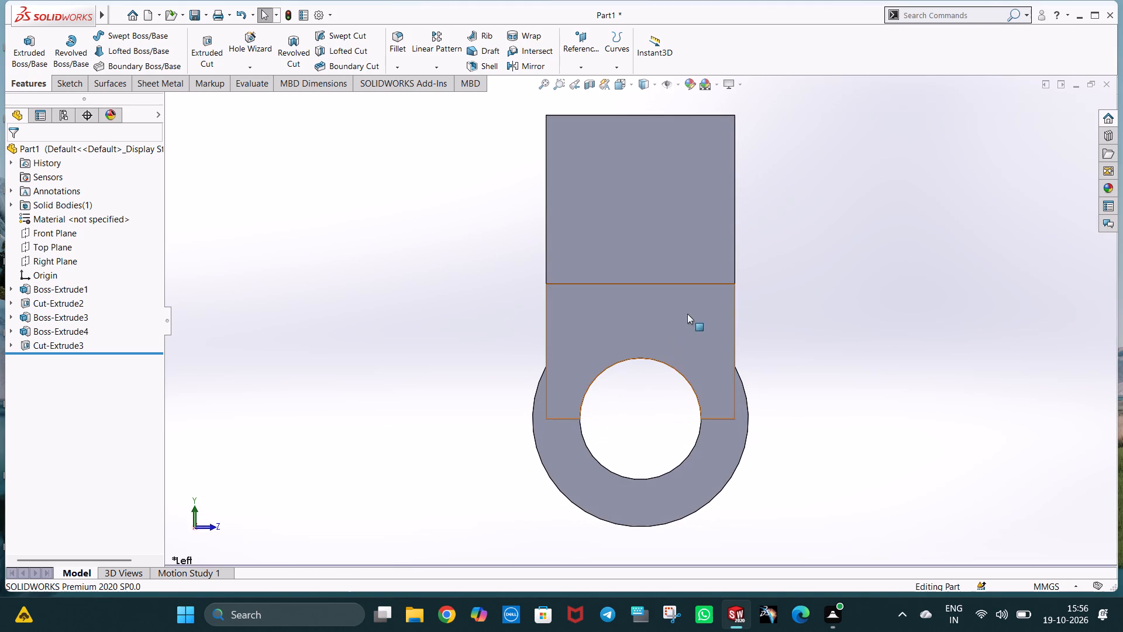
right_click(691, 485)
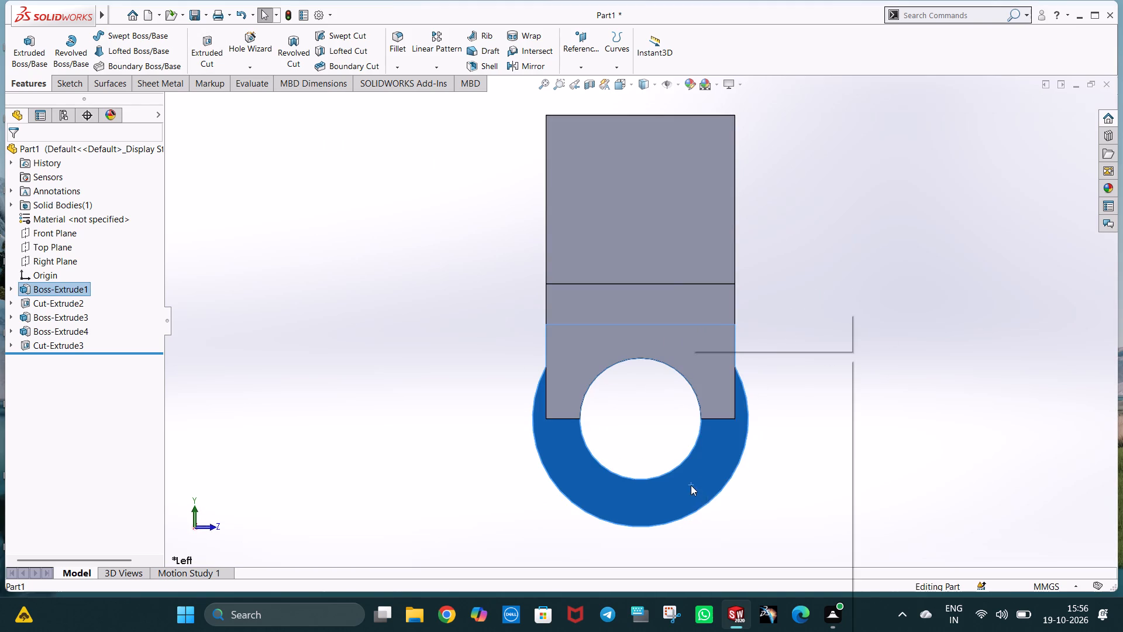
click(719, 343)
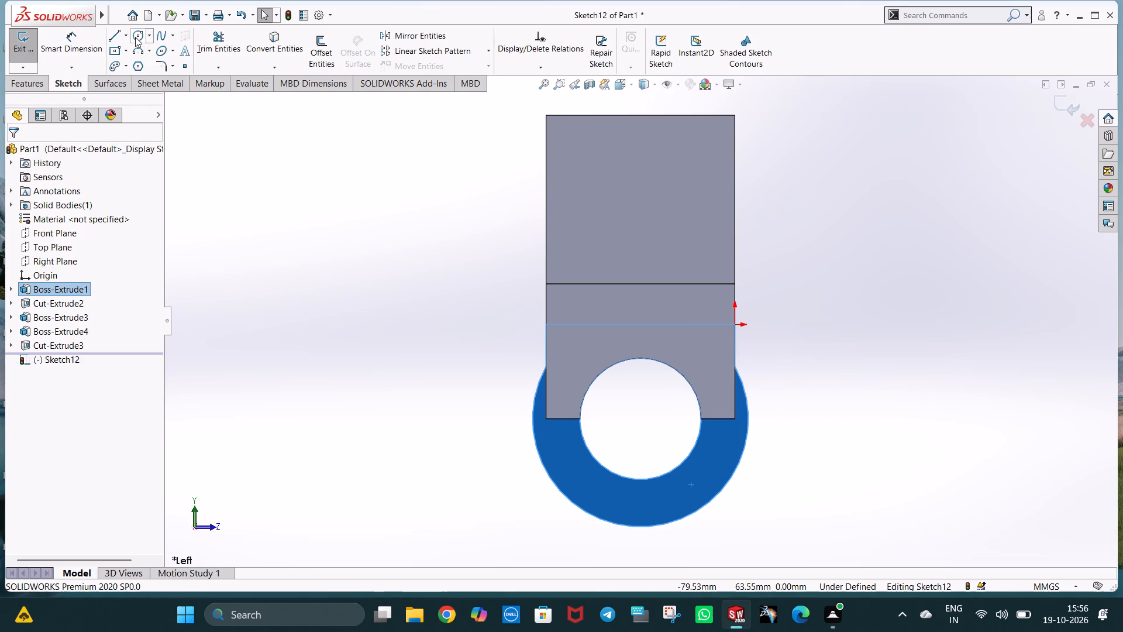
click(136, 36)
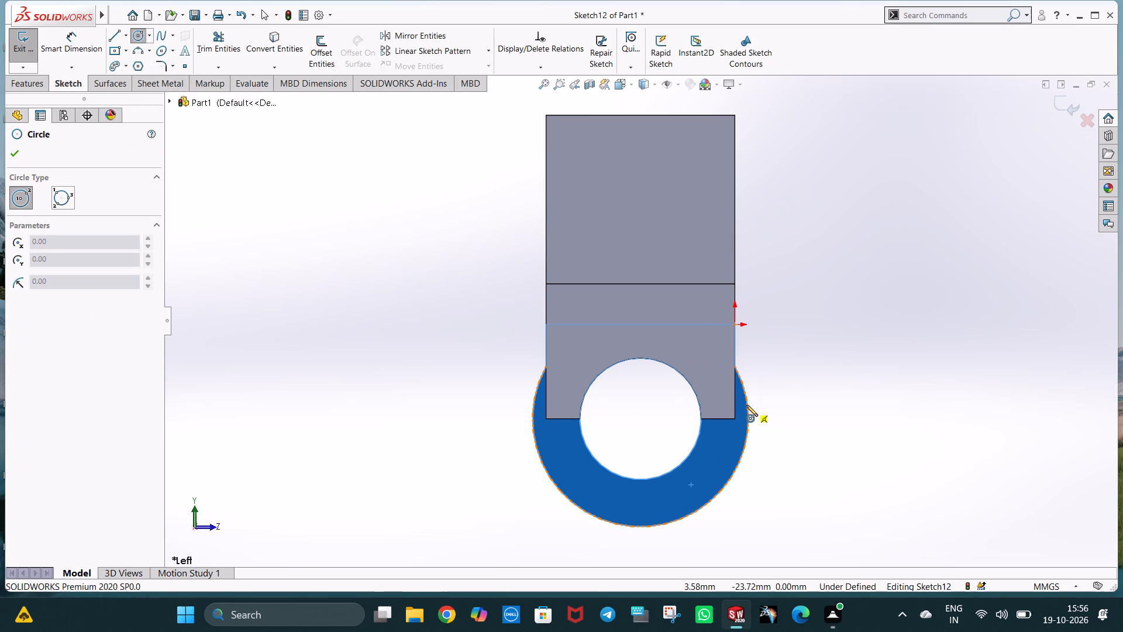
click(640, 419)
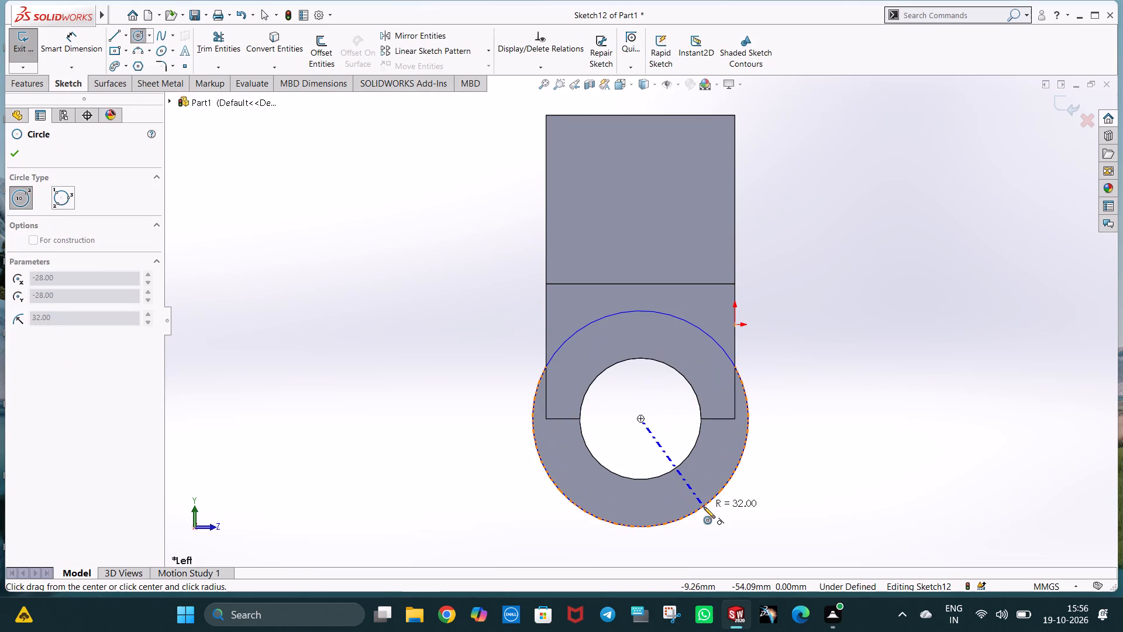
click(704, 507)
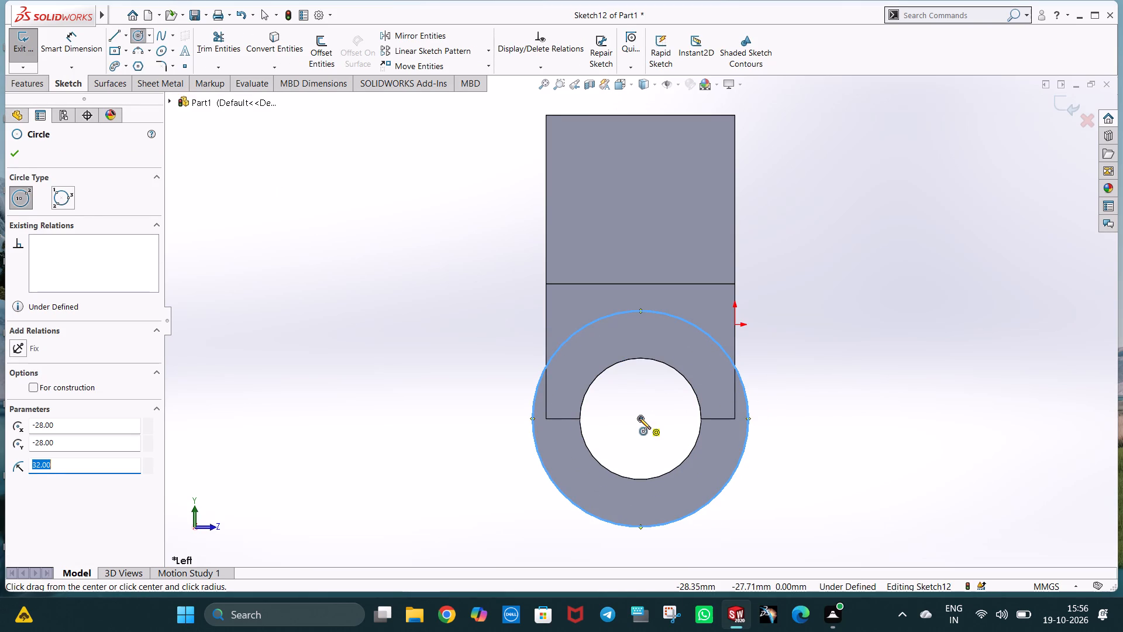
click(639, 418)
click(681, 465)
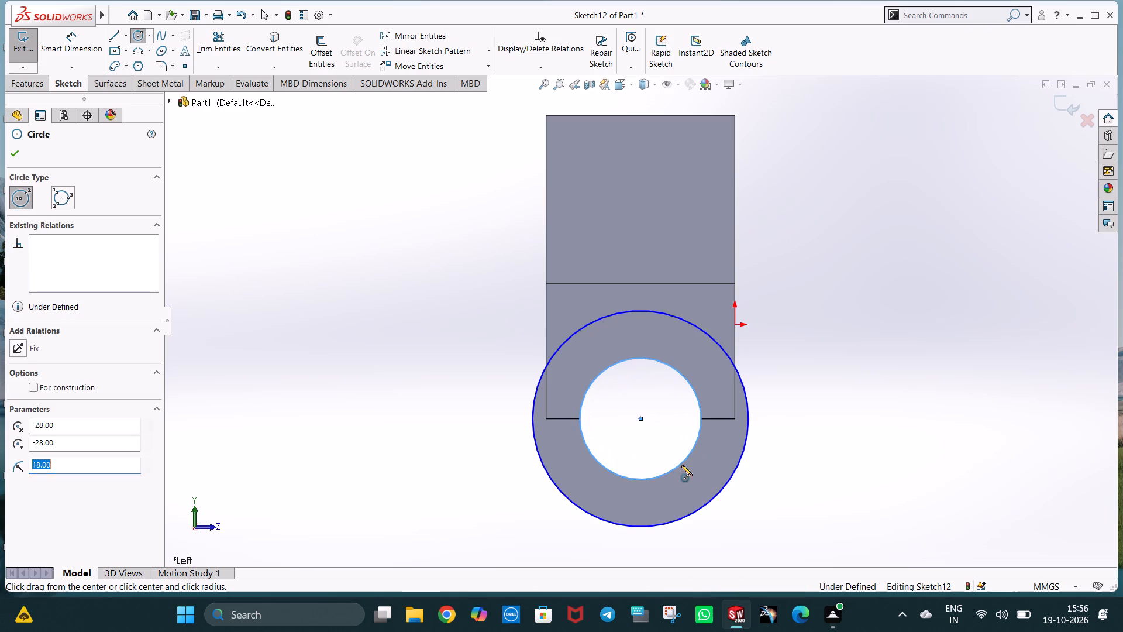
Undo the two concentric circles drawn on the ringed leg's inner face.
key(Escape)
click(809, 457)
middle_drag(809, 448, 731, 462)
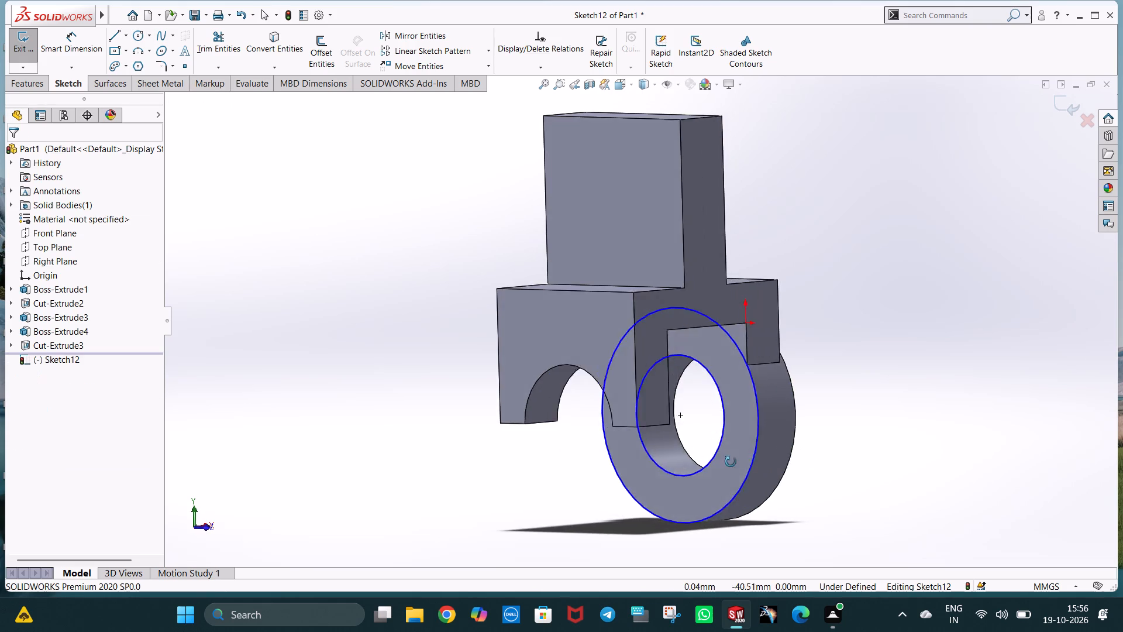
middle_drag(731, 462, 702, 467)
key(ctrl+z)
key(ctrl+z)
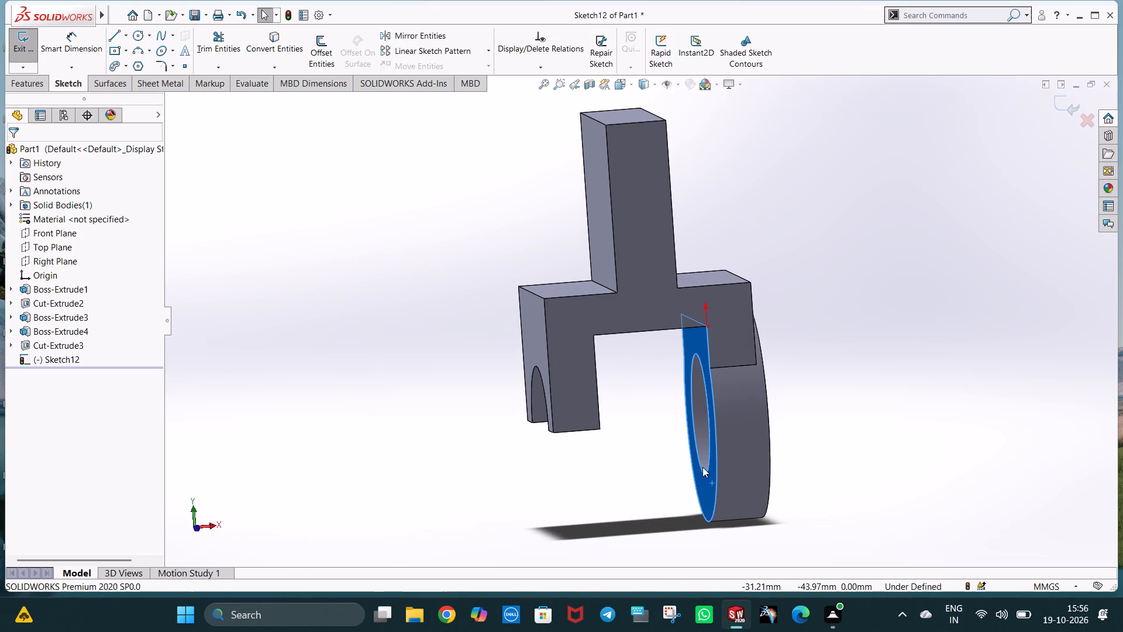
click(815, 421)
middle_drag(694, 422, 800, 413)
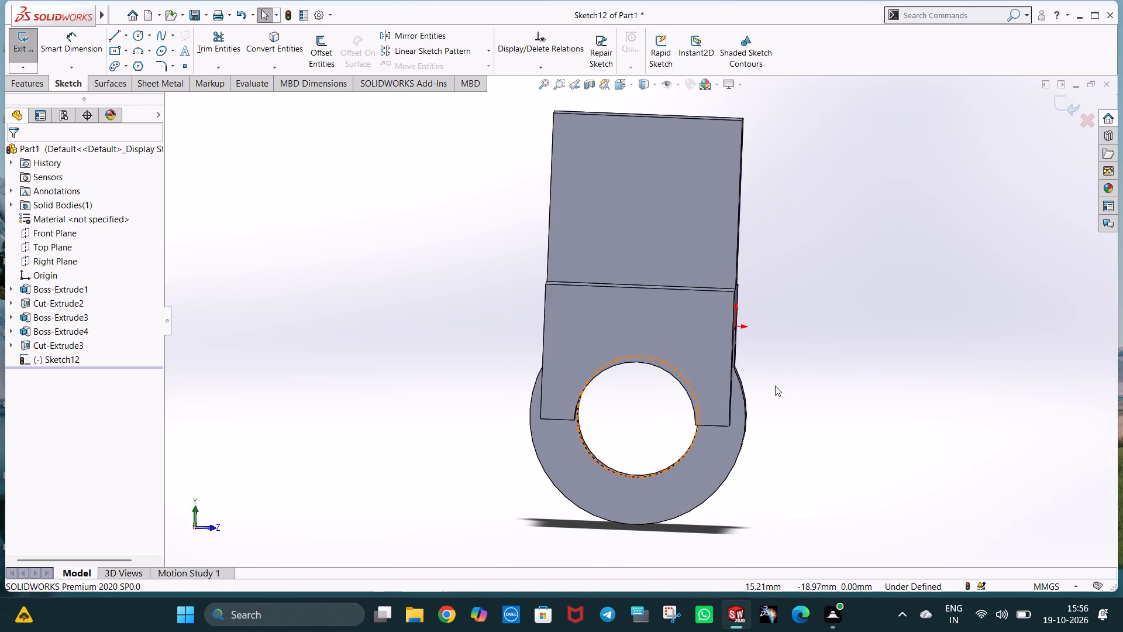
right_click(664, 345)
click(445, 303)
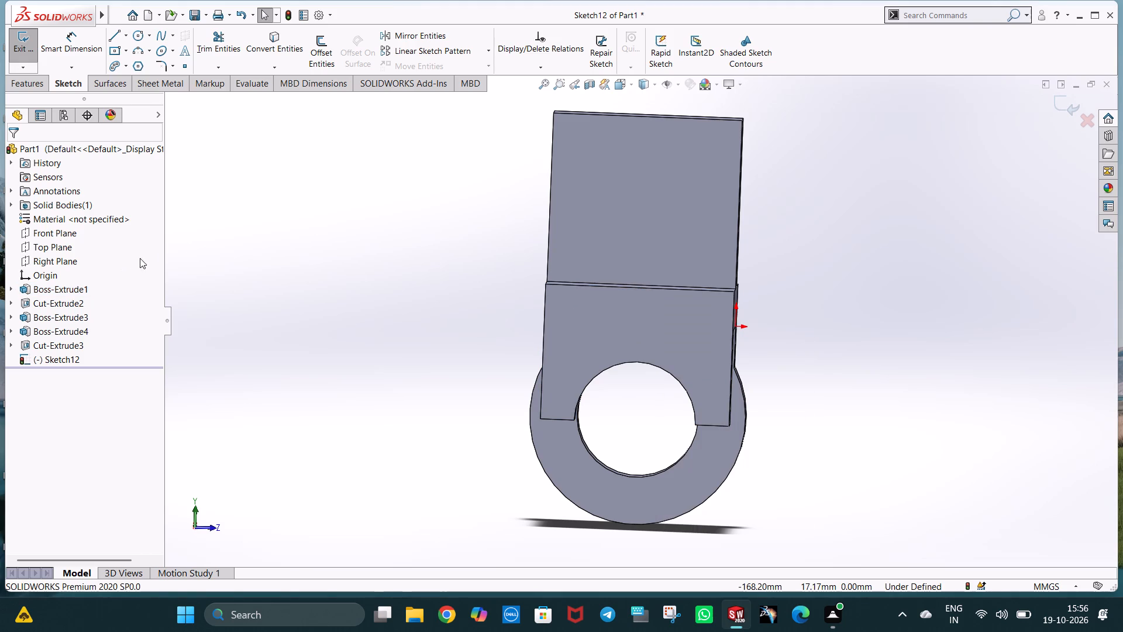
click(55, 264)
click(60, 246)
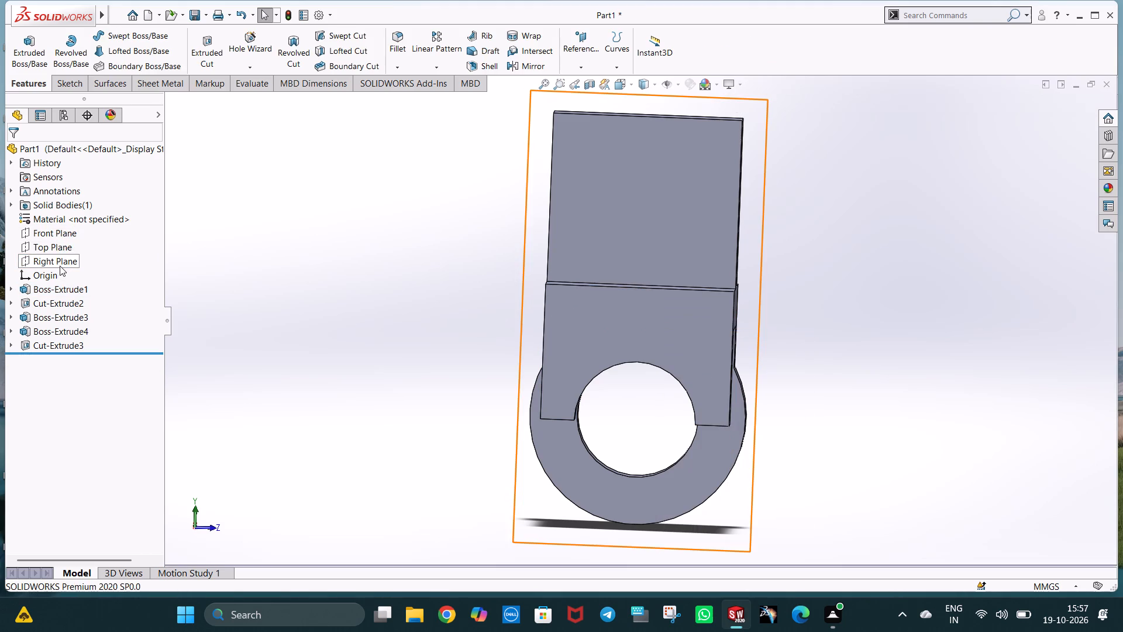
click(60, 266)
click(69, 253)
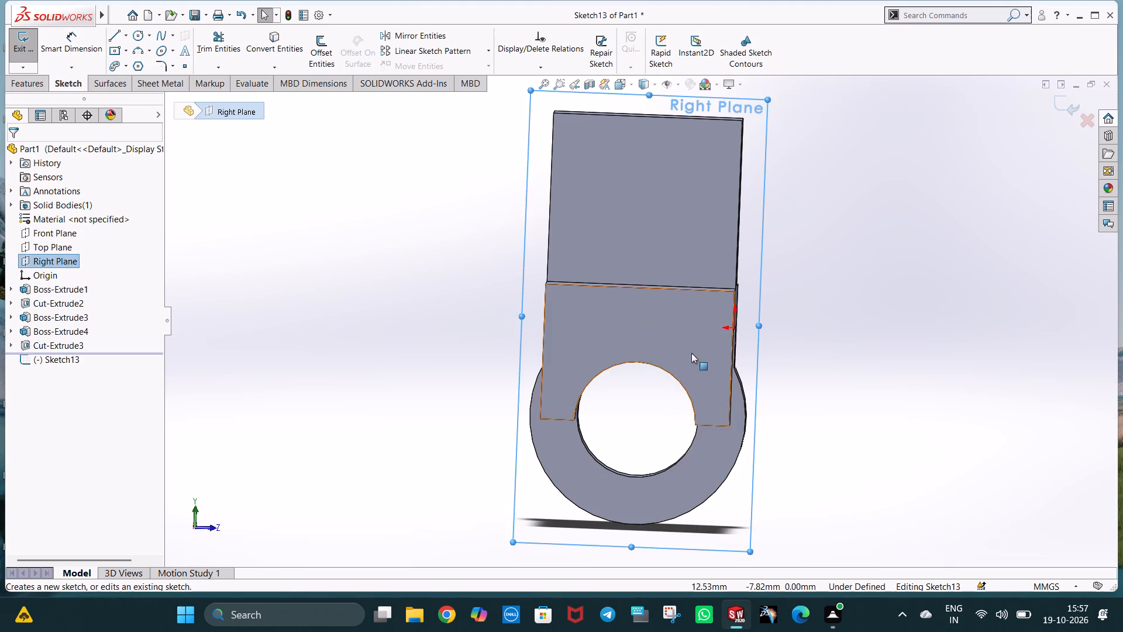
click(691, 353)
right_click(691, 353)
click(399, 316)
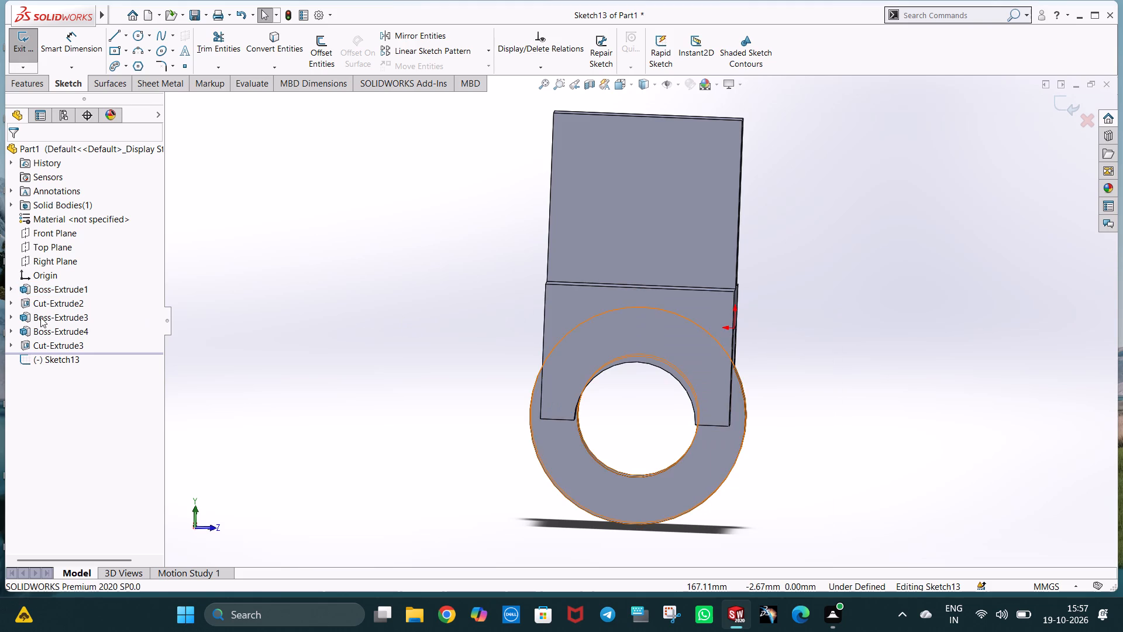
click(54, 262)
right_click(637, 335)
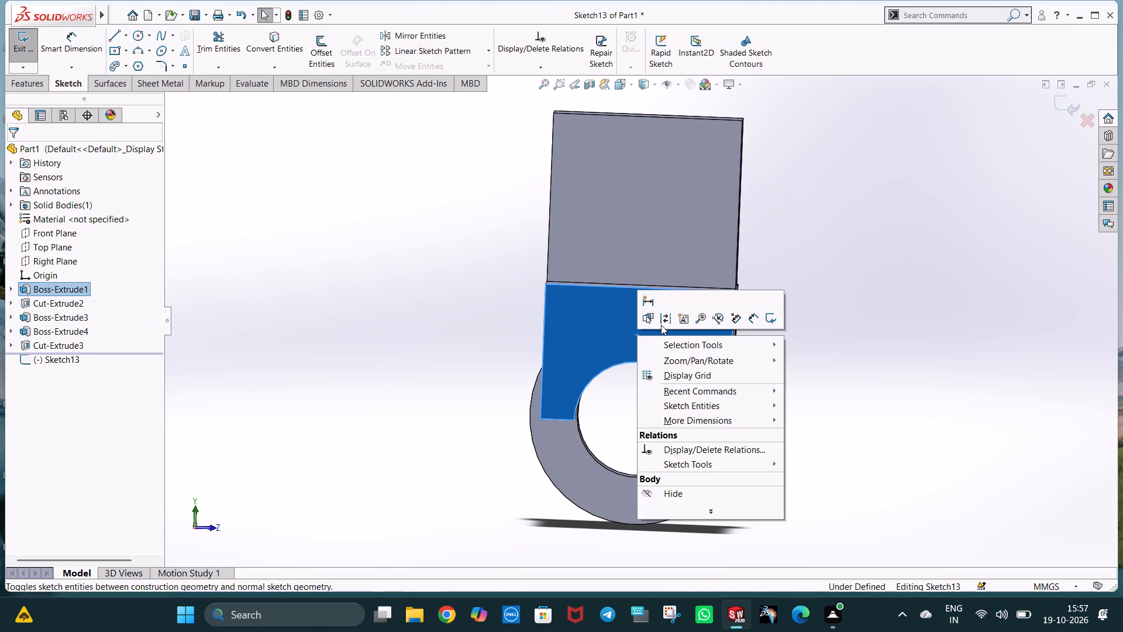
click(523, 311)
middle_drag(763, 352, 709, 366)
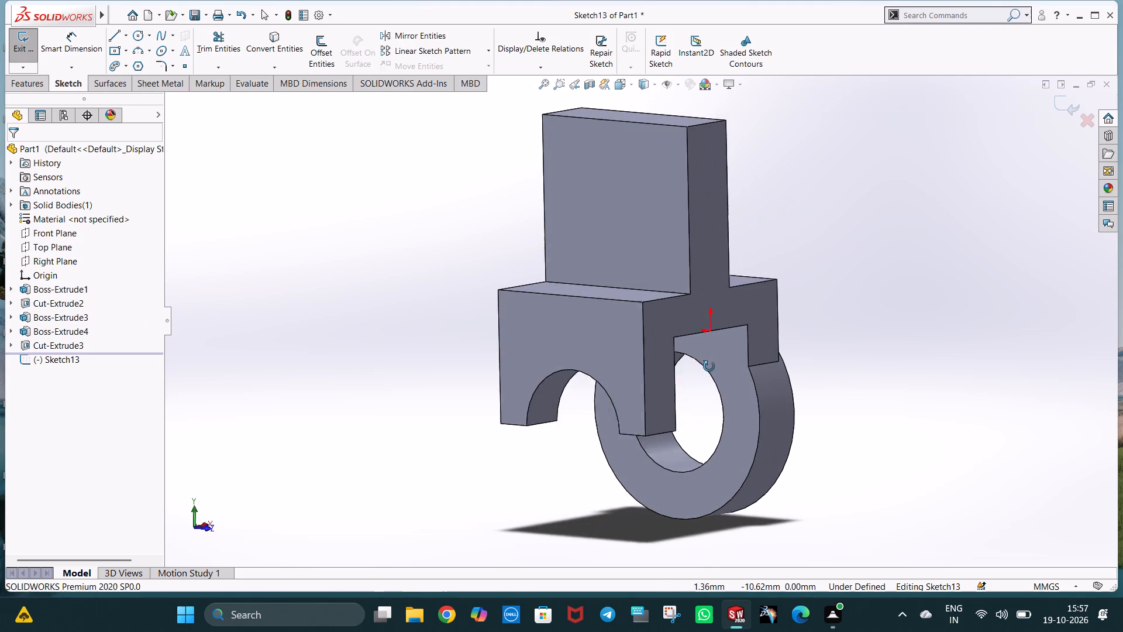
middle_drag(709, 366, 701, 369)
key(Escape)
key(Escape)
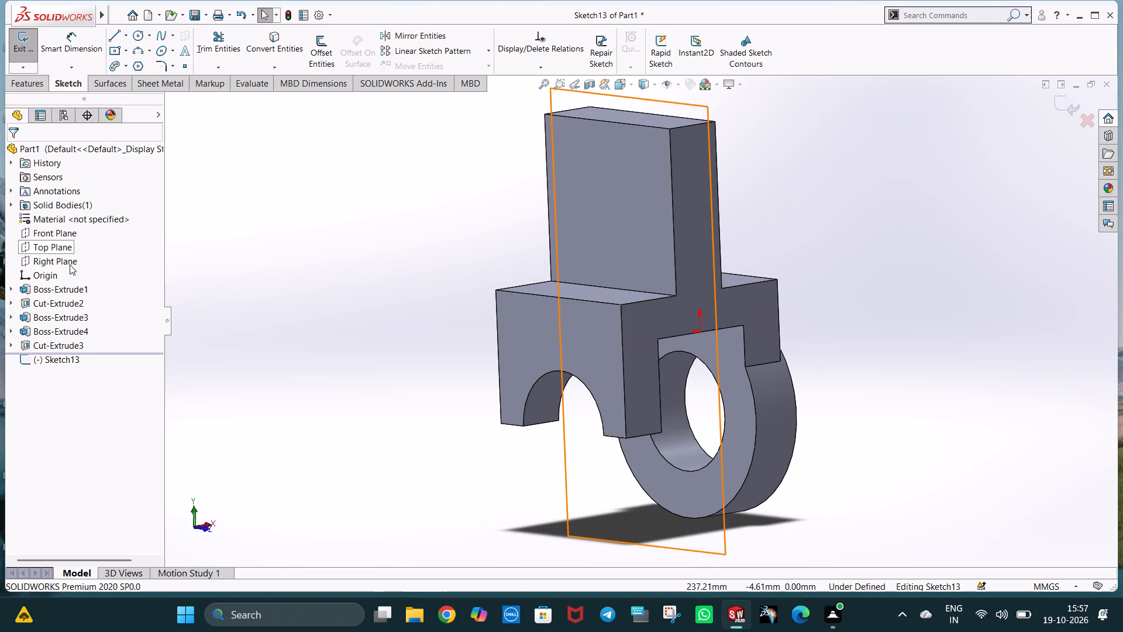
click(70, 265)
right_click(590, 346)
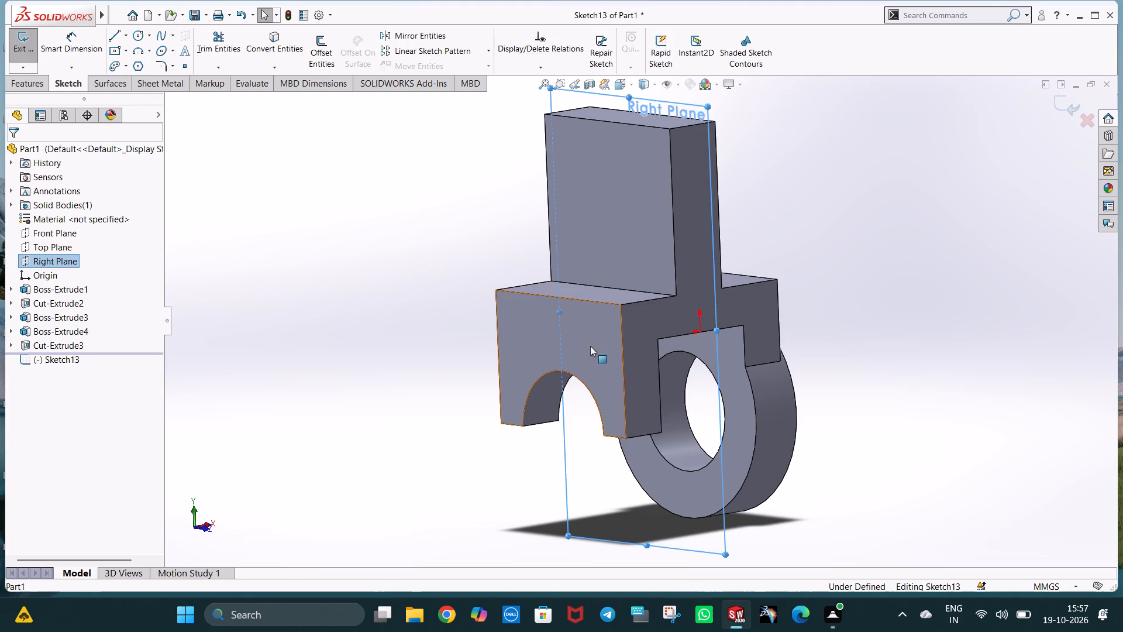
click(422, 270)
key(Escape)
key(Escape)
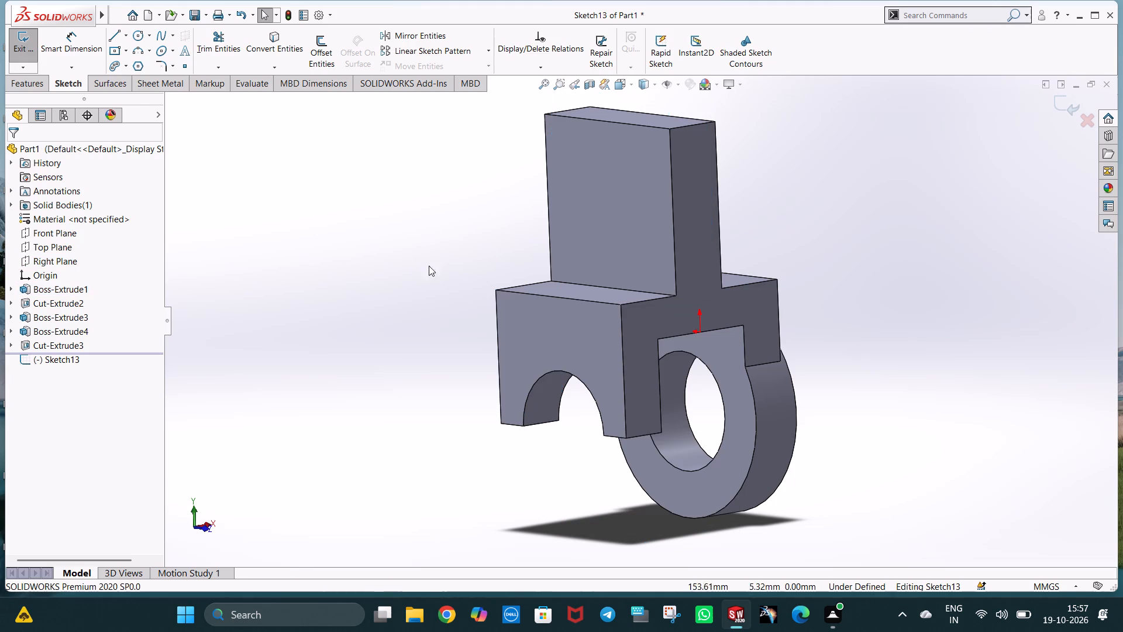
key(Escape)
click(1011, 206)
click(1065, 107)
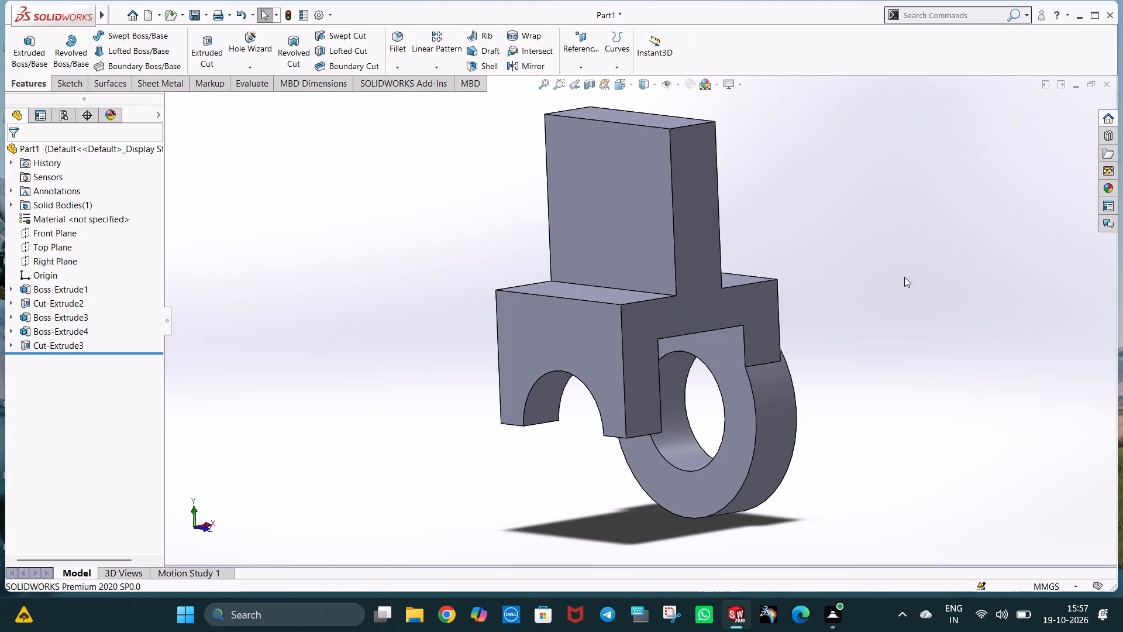
Start a sketch on the ringless leg's outer face and draw an 18 mm-radius circle concentric with its half-round cutout.
right_click(574, 313)
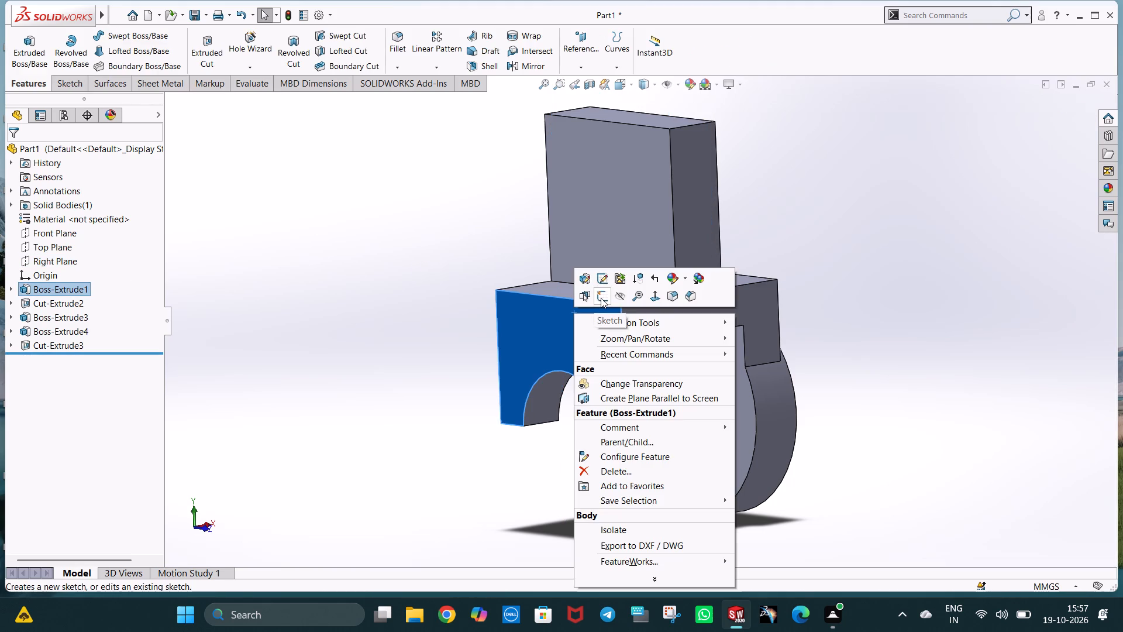
click(601, 298)
click(140, 35)
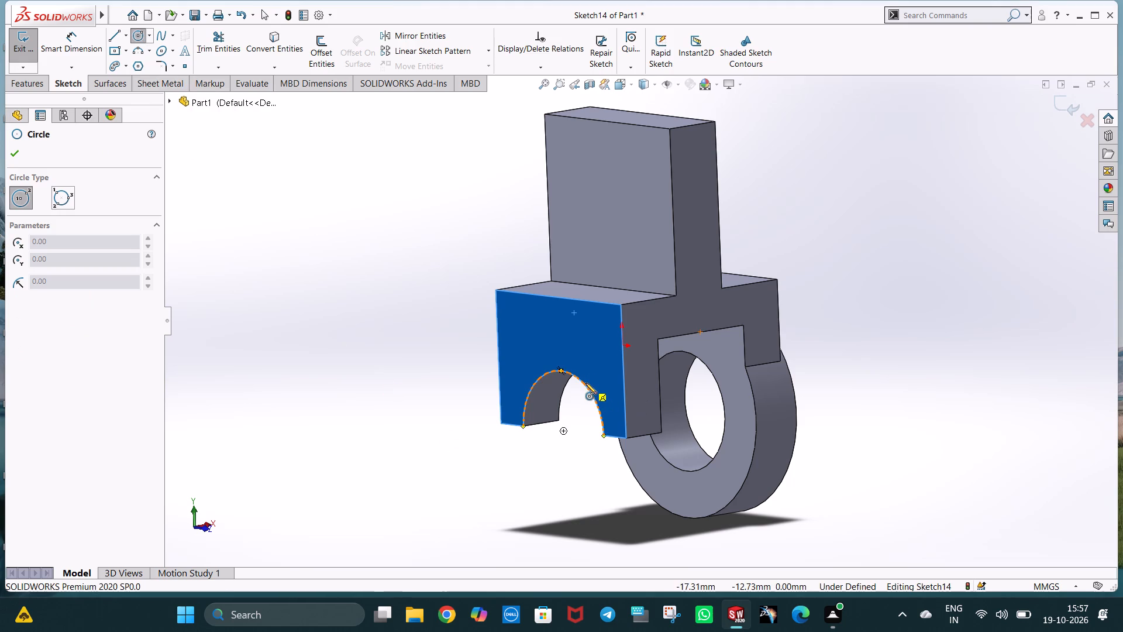
click(563, 431)
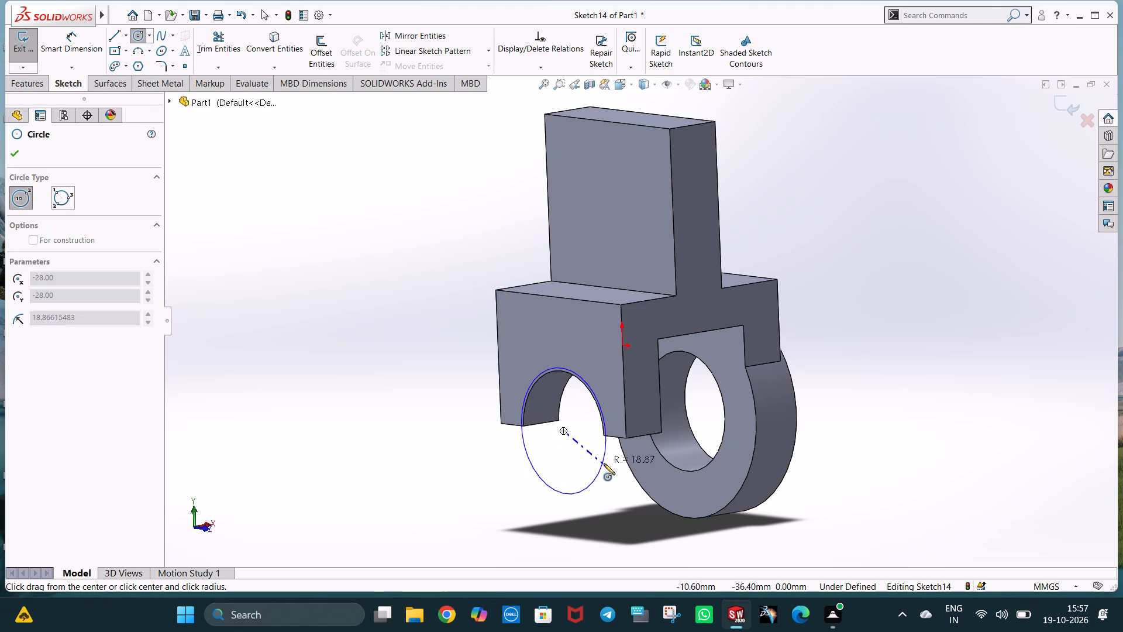
click(600, 459)
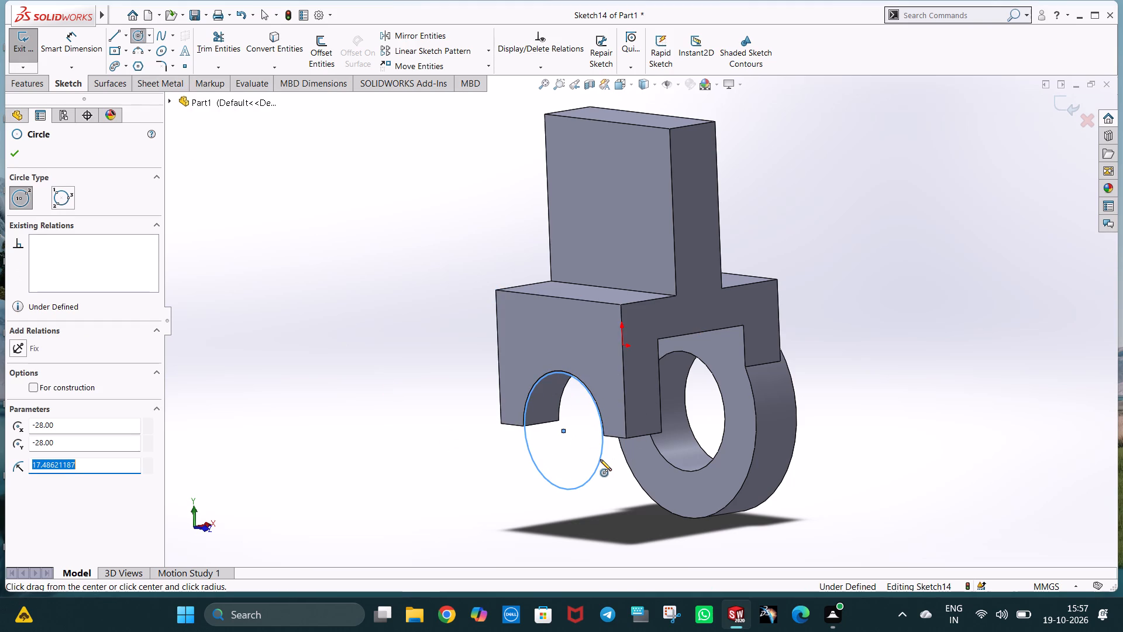
text(18)
key(Return)
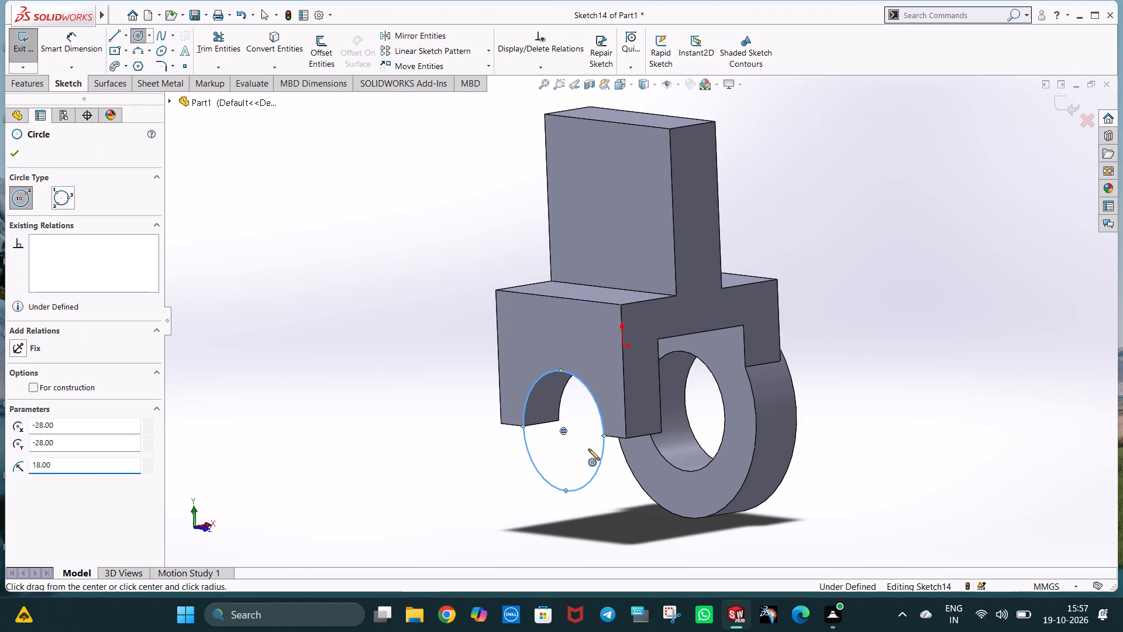
Draw a second circle concentric with the 18 mm-radius one and set its radius to 28 mm.
click(563, 431)
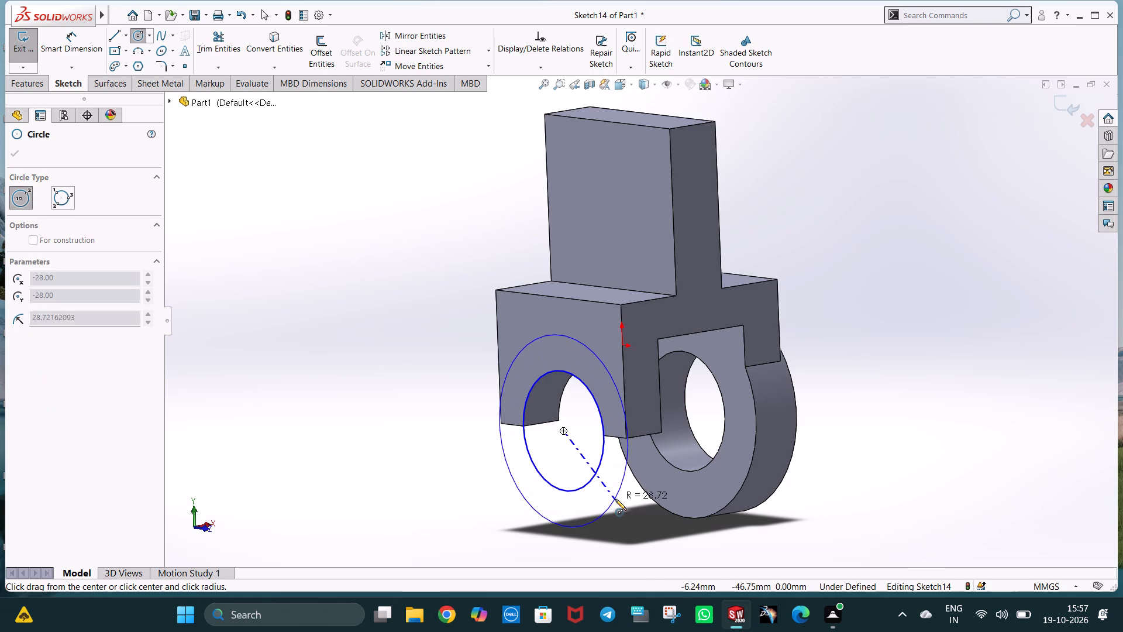
click(614, 497)
text(28)
key(Return)
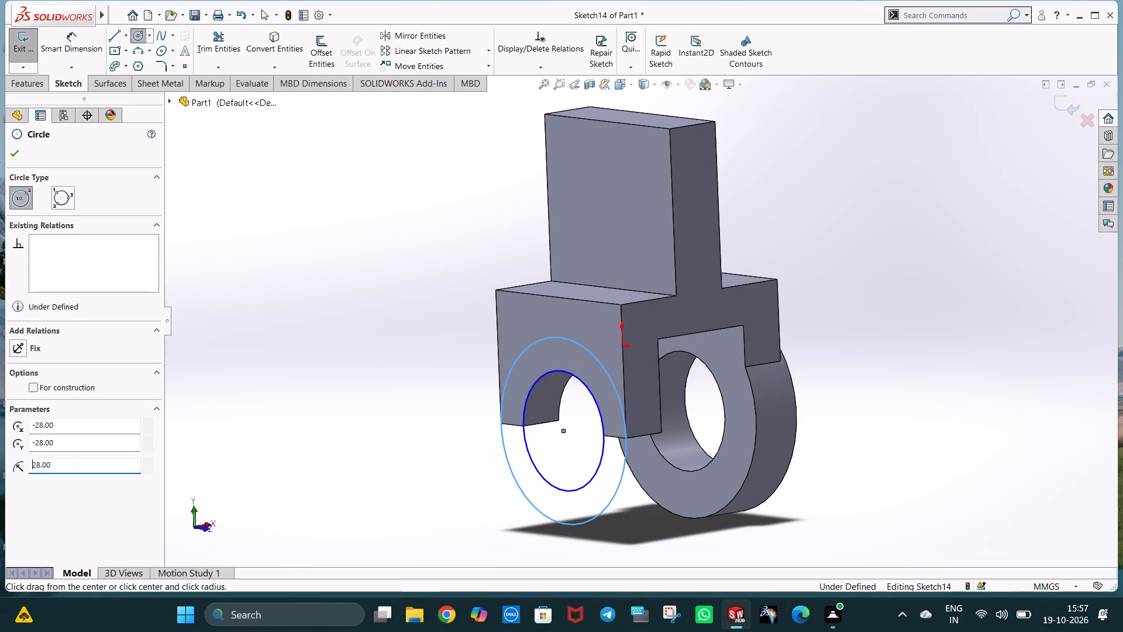
key(ctrl+3)
key(Escape)
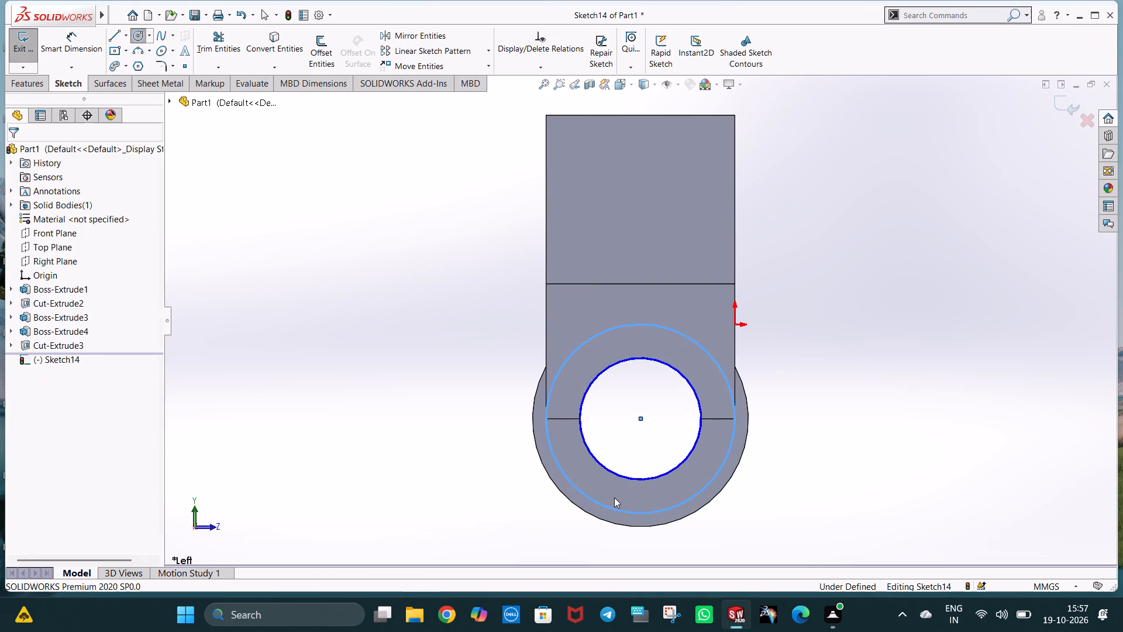
key(Escape)
click(781, 437)
middle_drag(822, 383, 790, 394)
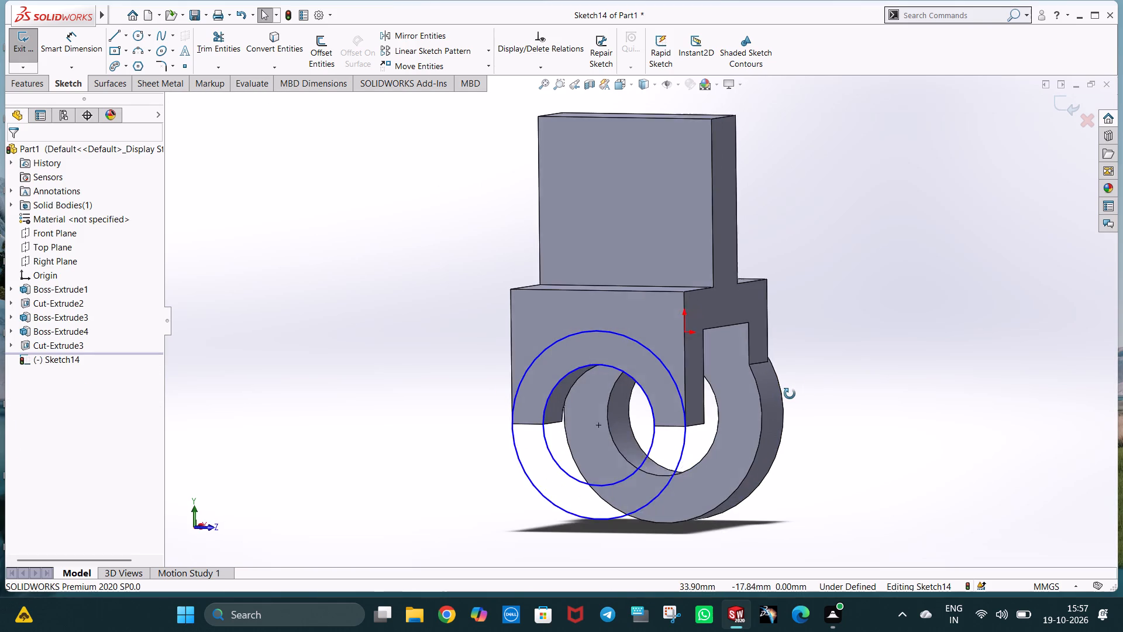
middle_drag(790, 394, 684, 407)
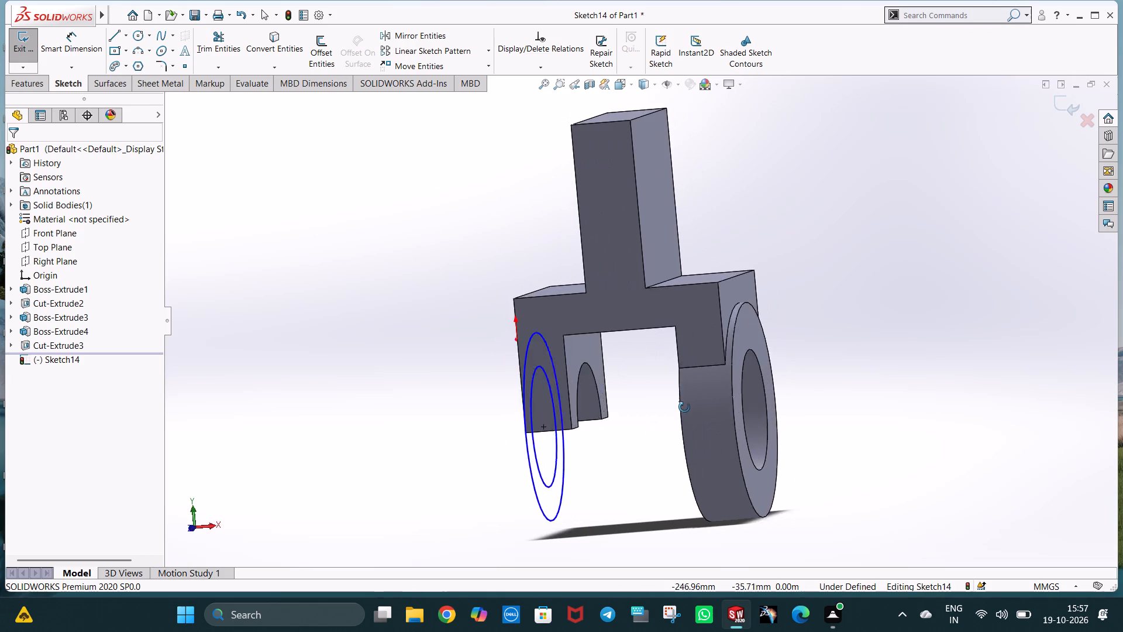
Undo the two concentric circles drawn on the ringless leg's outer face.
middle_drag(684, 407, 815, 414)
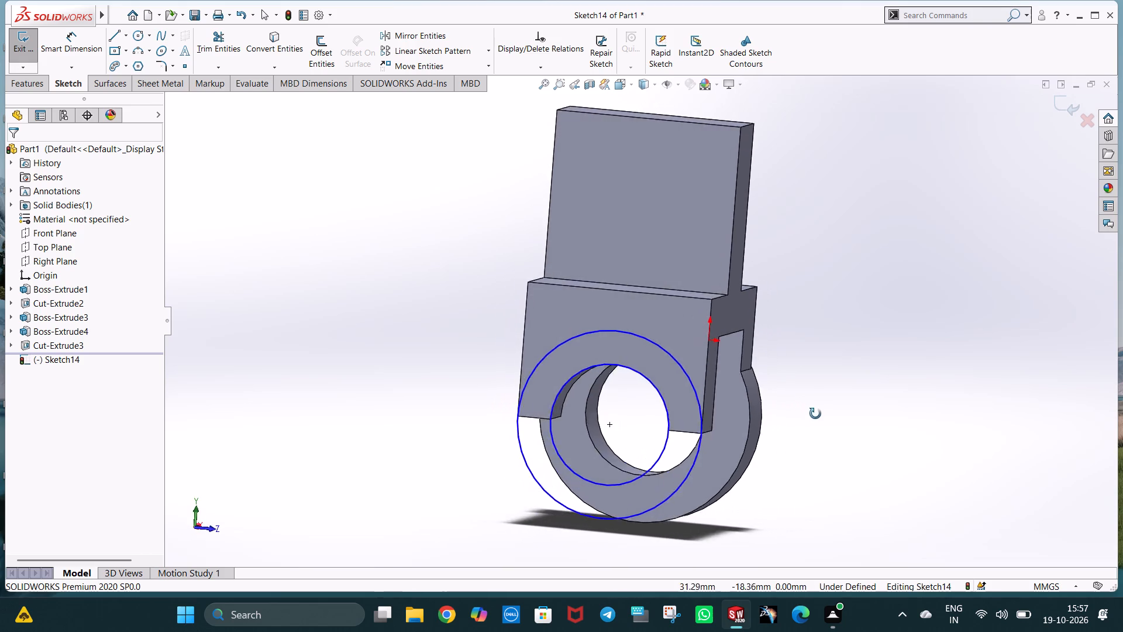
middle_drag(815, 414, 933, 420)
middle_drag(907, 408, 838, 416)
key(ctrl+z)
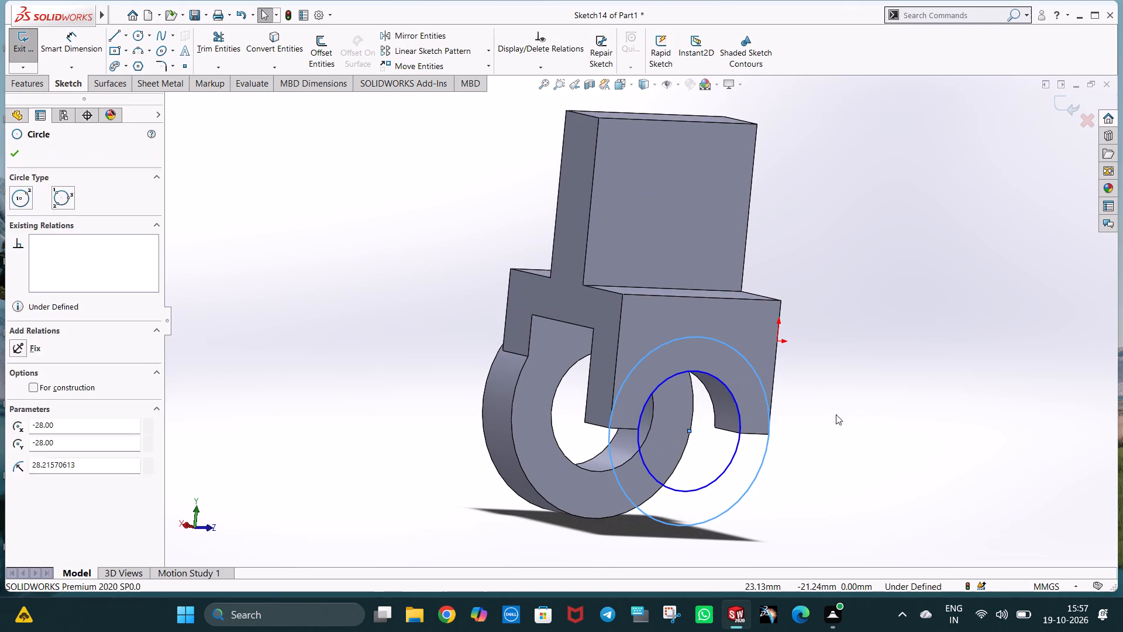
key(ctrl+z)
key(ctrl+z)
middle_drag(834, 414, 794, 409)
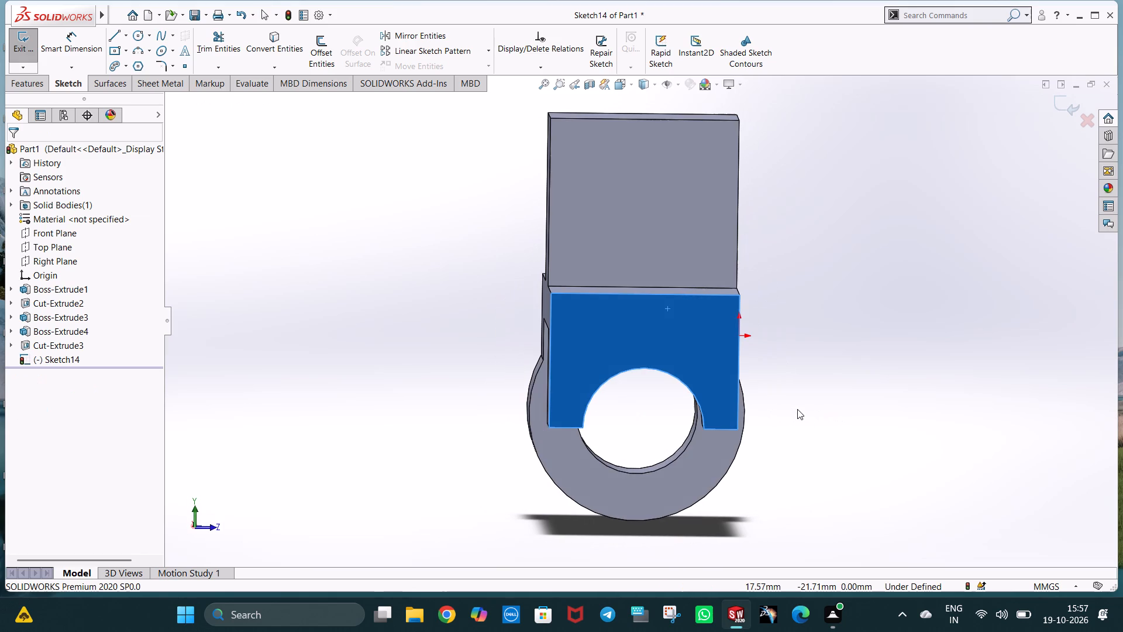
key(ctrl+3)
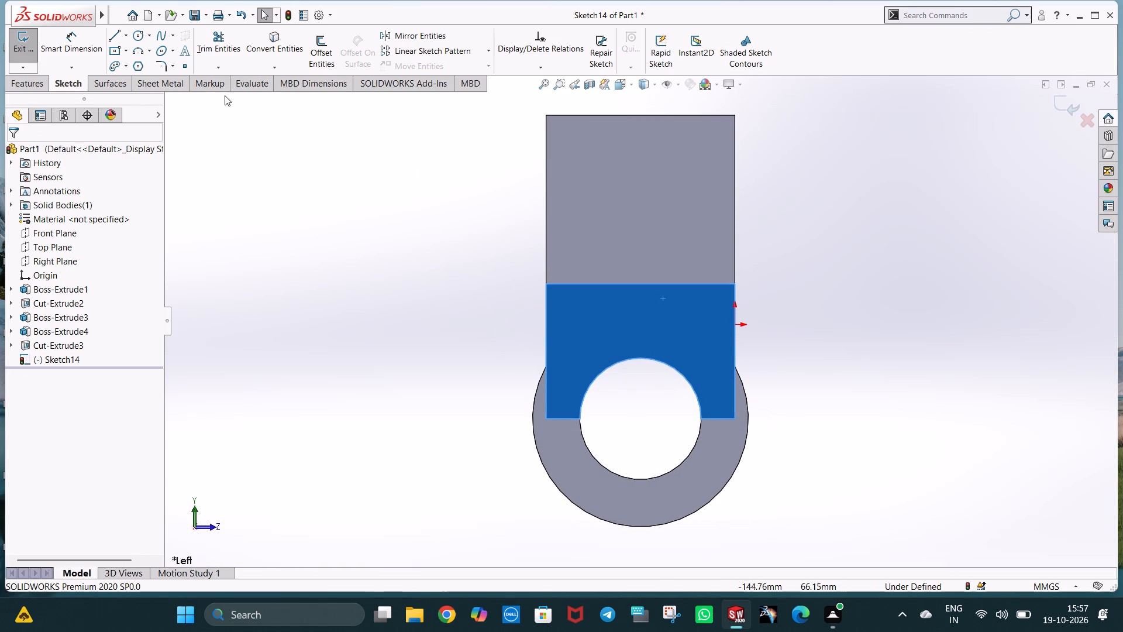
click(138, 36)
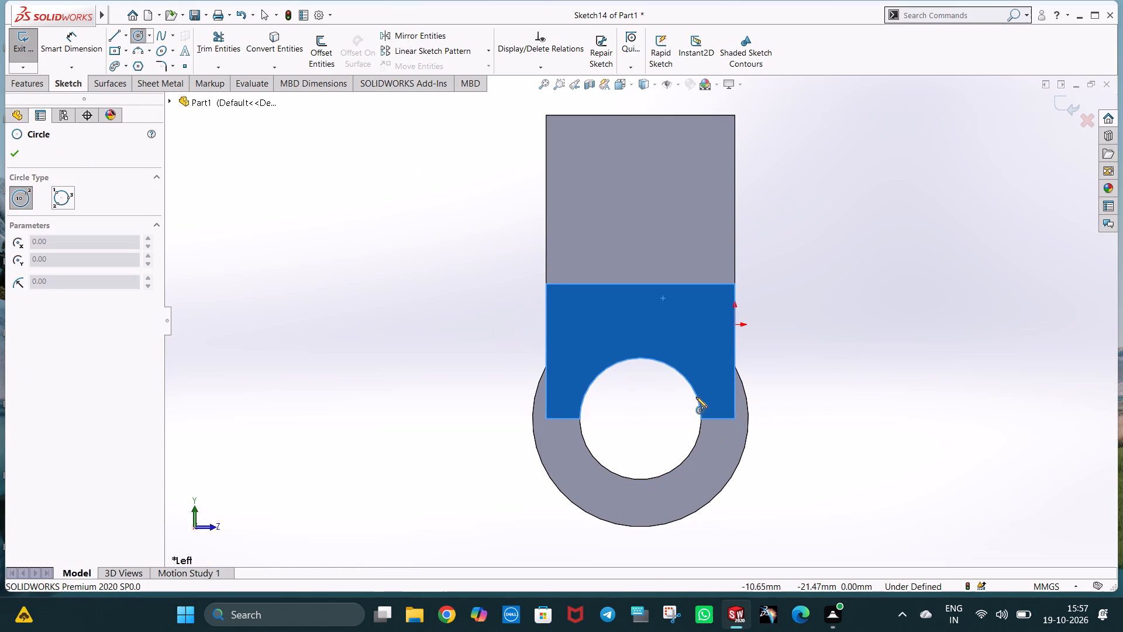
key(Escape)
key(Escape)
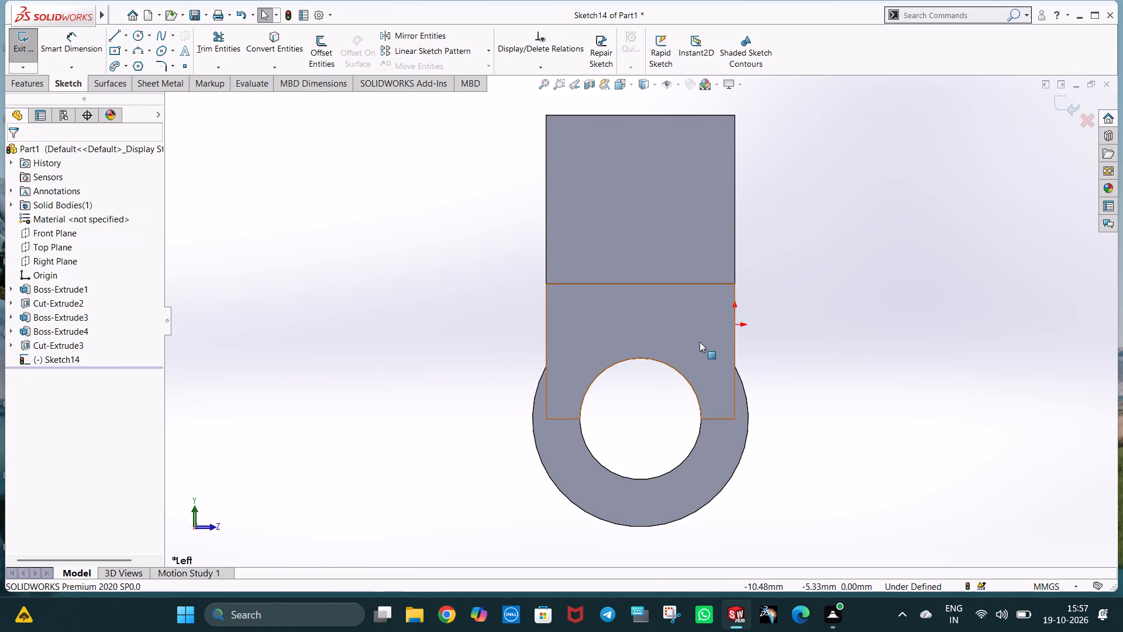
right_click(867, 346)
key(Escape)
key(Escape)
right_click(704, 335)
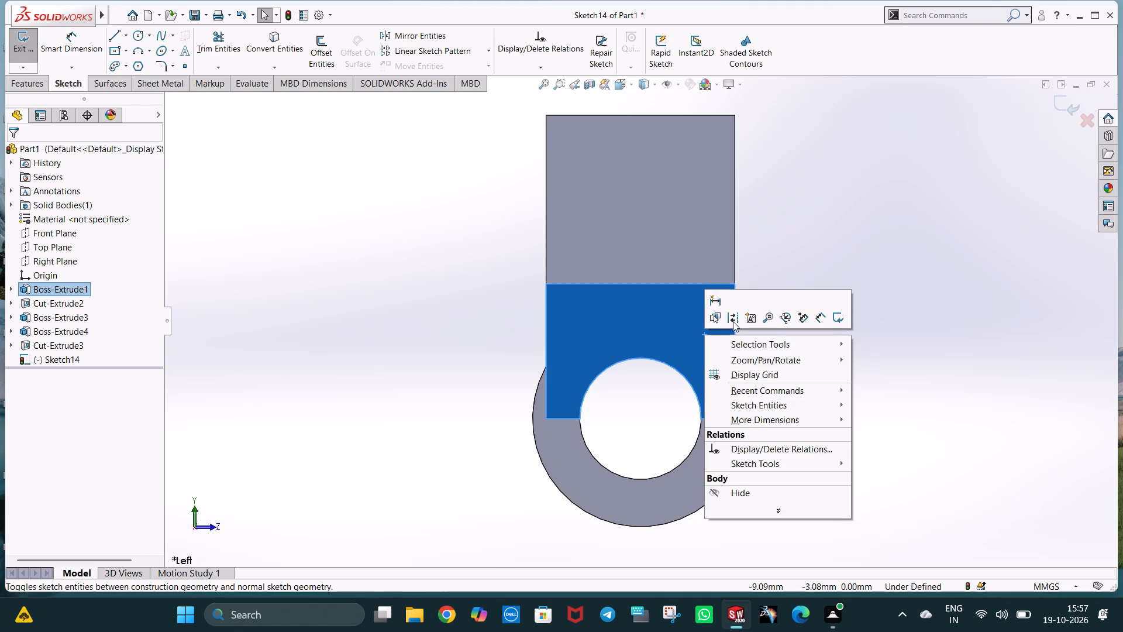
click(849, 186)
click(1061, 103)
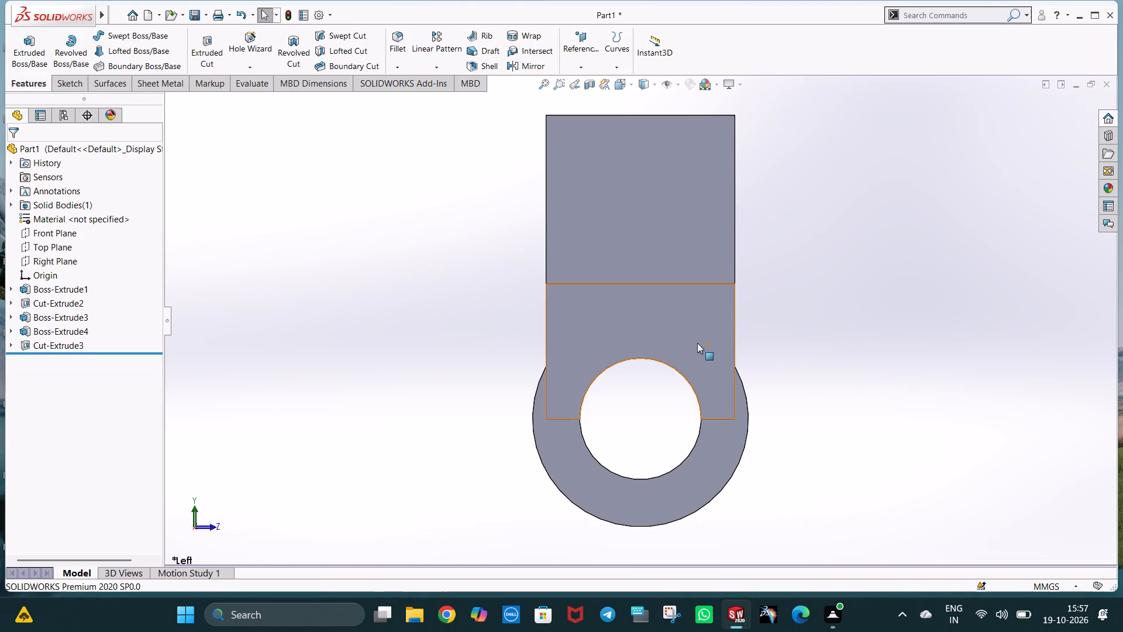
Start a sketch on the ringless leg's outer face and draw 18 mm and 32 mm-radius circles concentric with its half-round cutout.
right_click(697, 343)
click(728, 332)
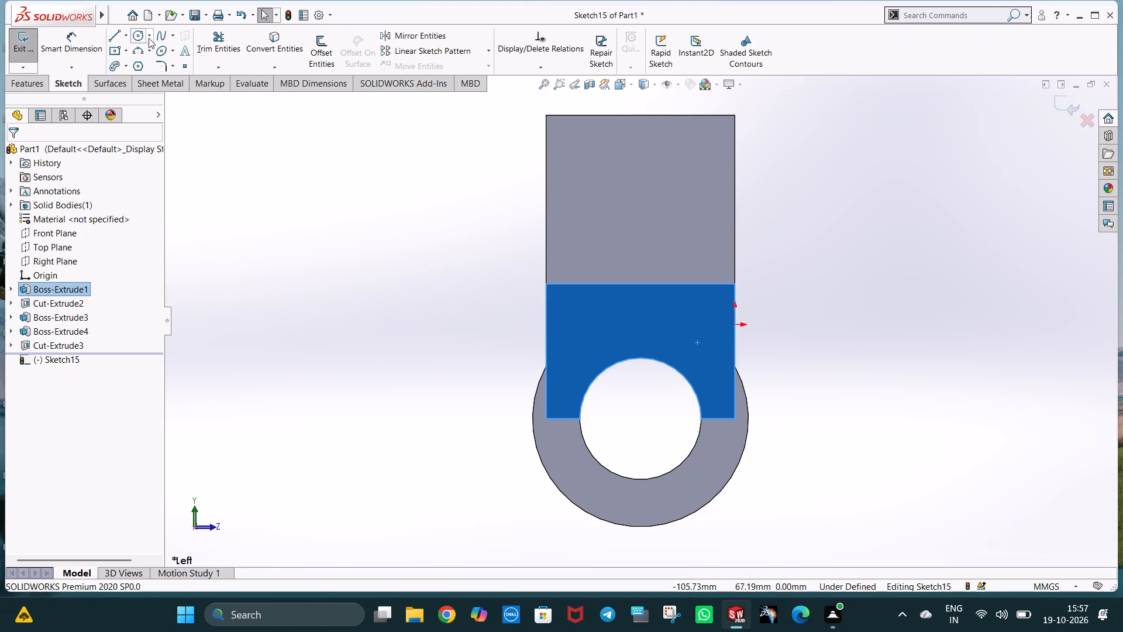
click(140, 35)
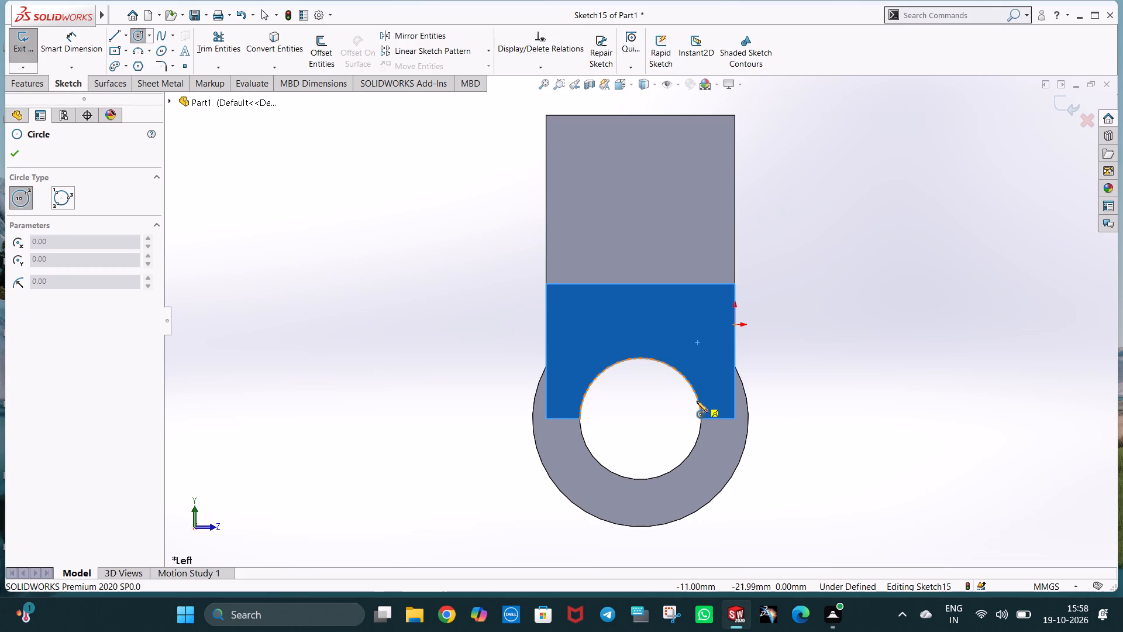
click(640, 418)
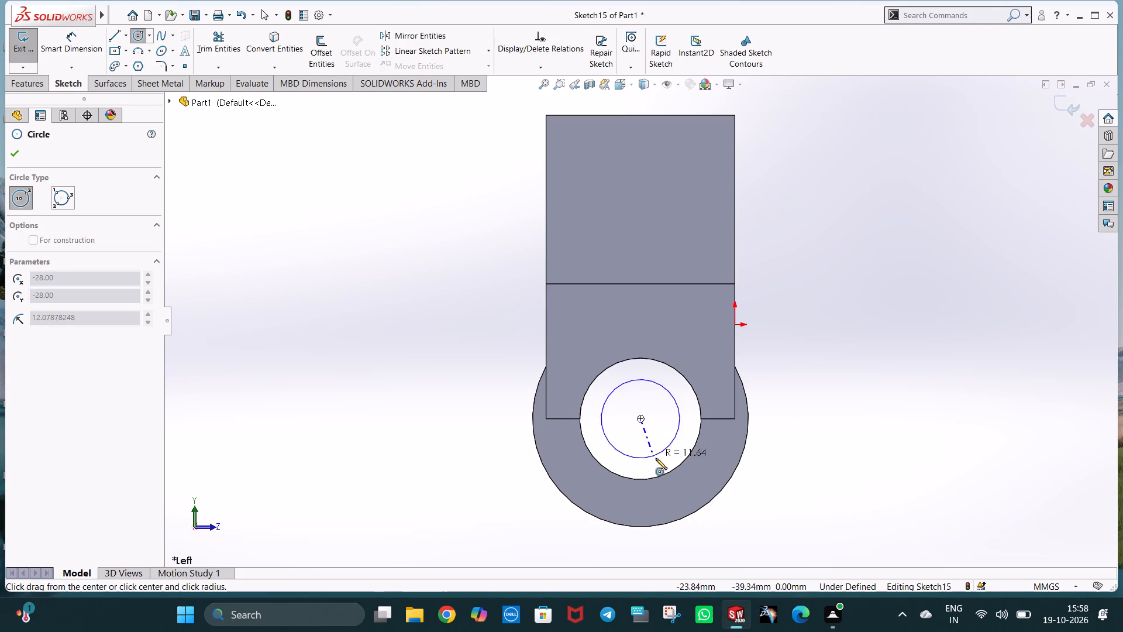
click(668, 473)
click(640, 419)
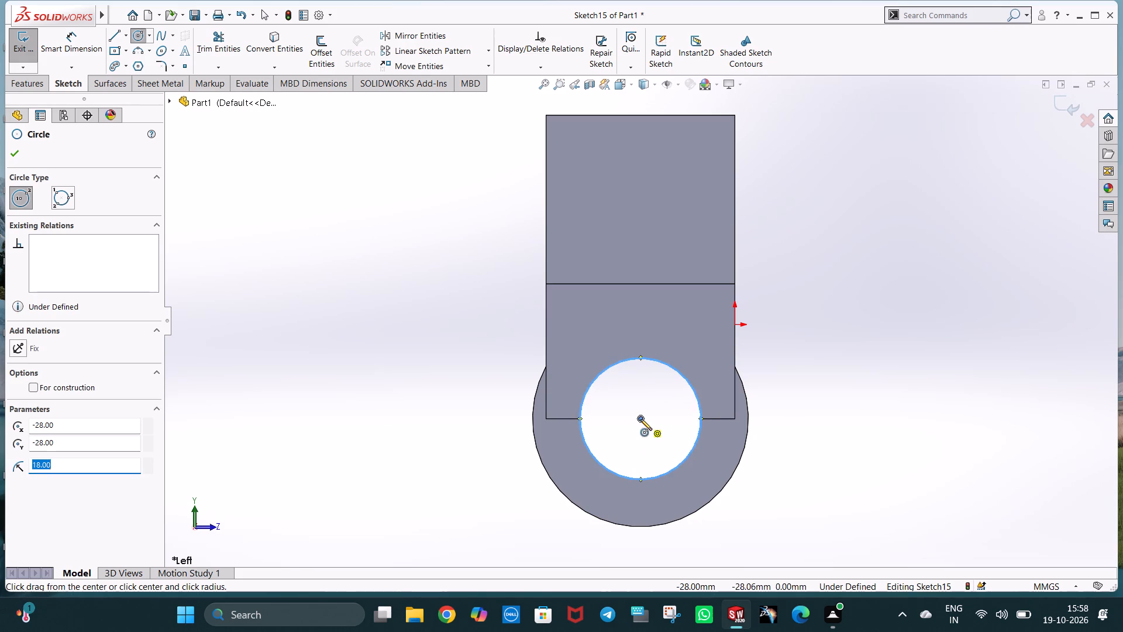
click(707, 502)
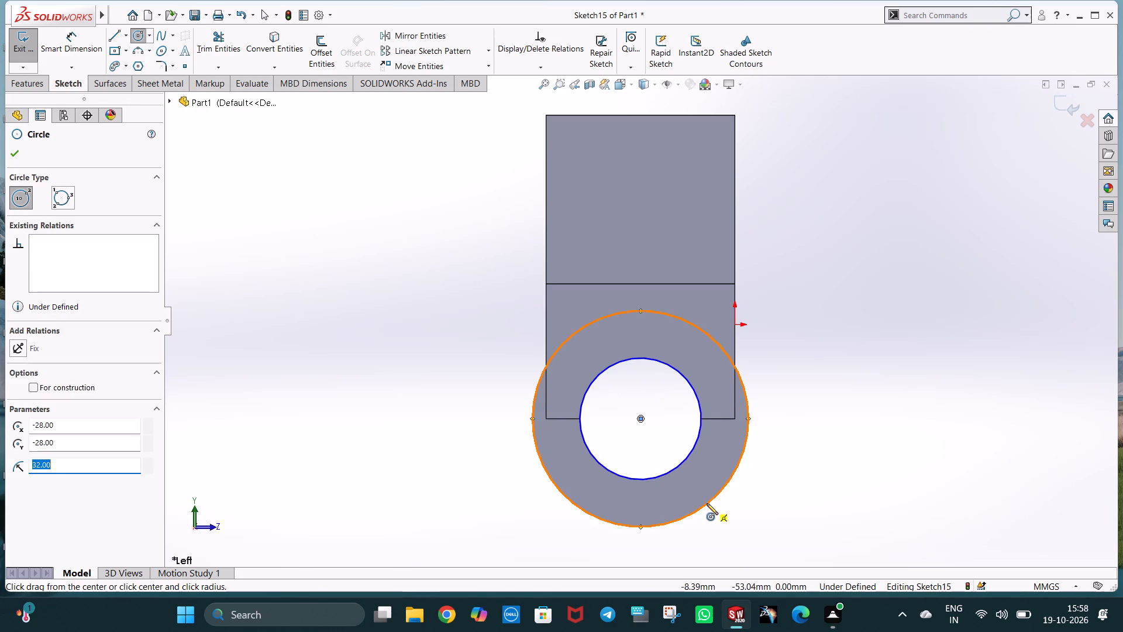
key(Escape)
key(Escape)
click(801, 479)
Extrude the ring between the two circles 2 mm outward from the leg, merged with the body.
middle_drag(787, 463, 738, 468)
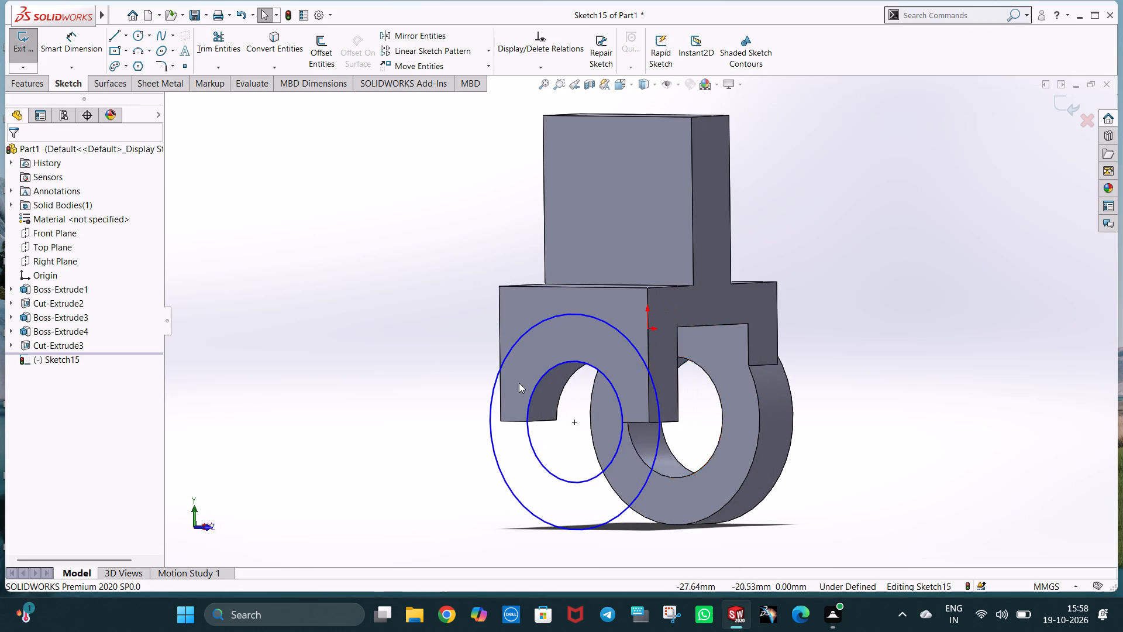
click(30, 84)
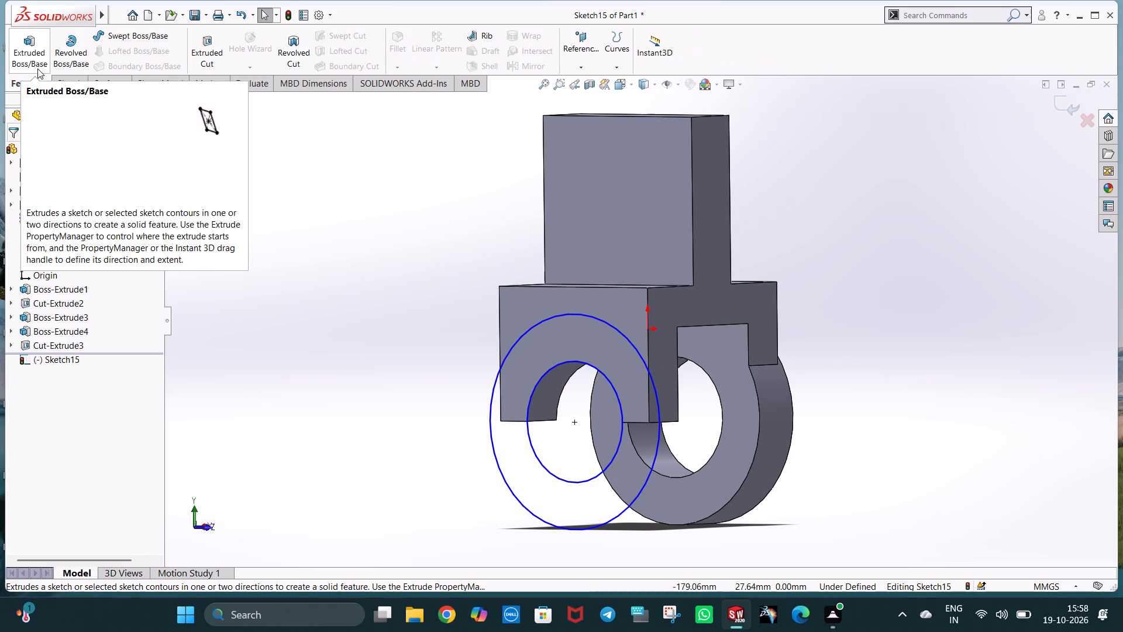
click(36, 62)
middle_drag(548, 358, 539, 355)
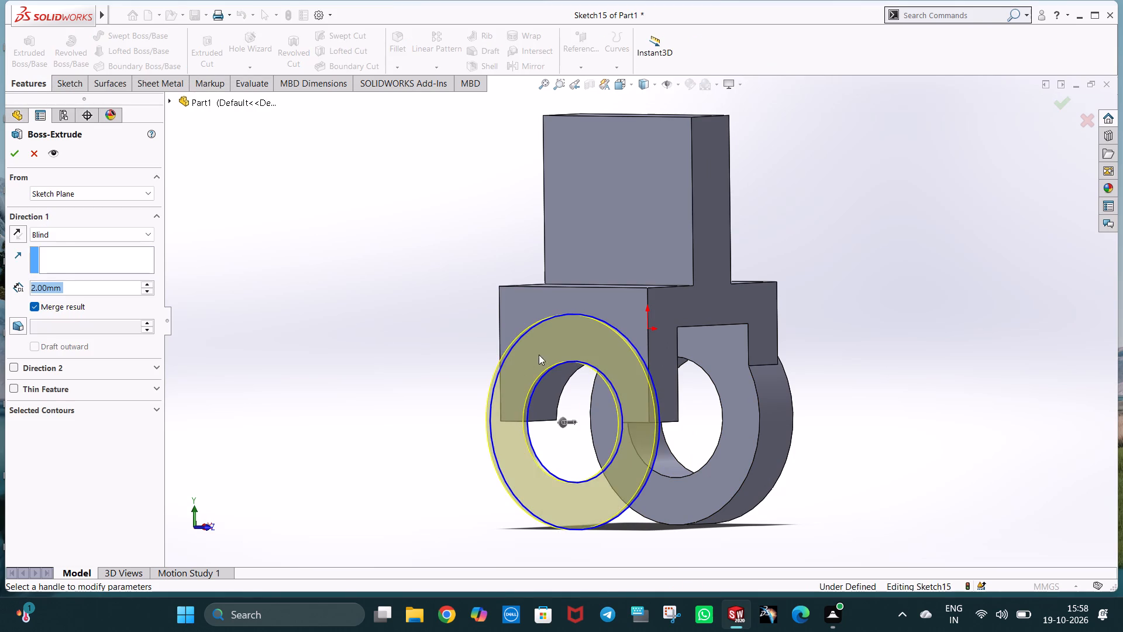
middle_drag(539, 355, 485, 363)
click(18, 152)
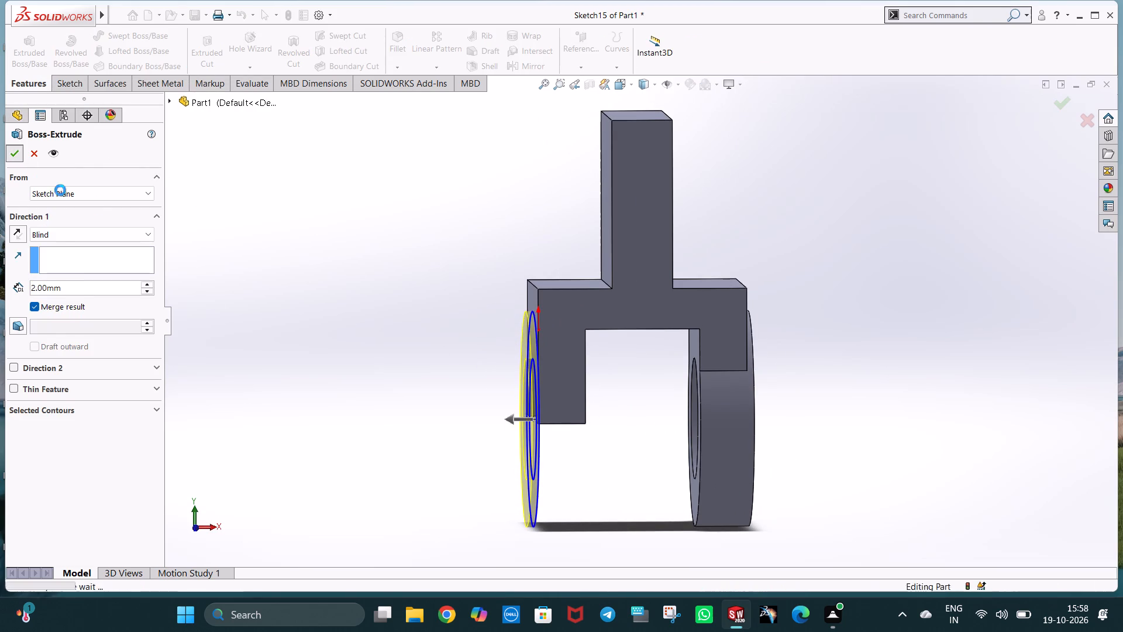
Start a sketch on the inner face of the leg carrying the thin 2 mm ring.
key(ctrl+7)
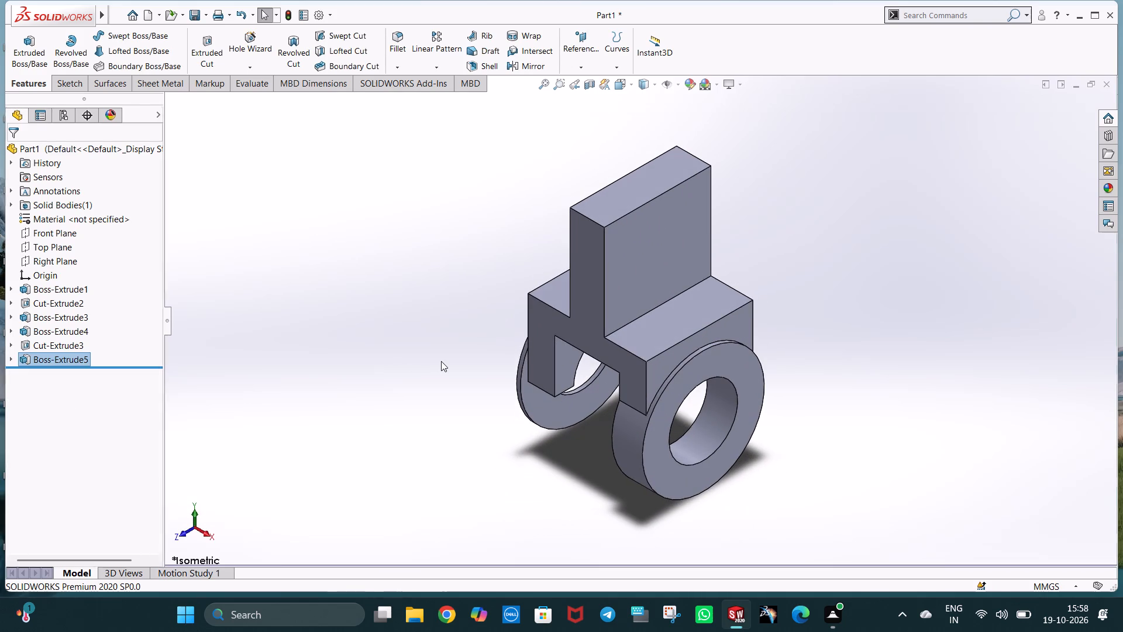
key(ctrl+3)
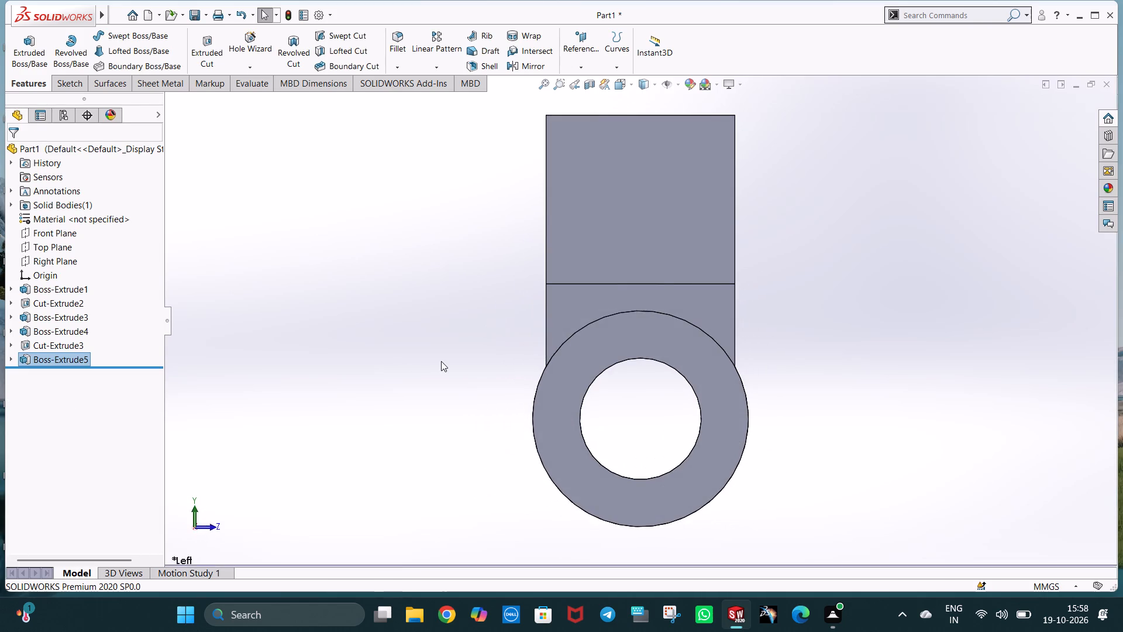
middle_drag(724, 411, 575, 400)
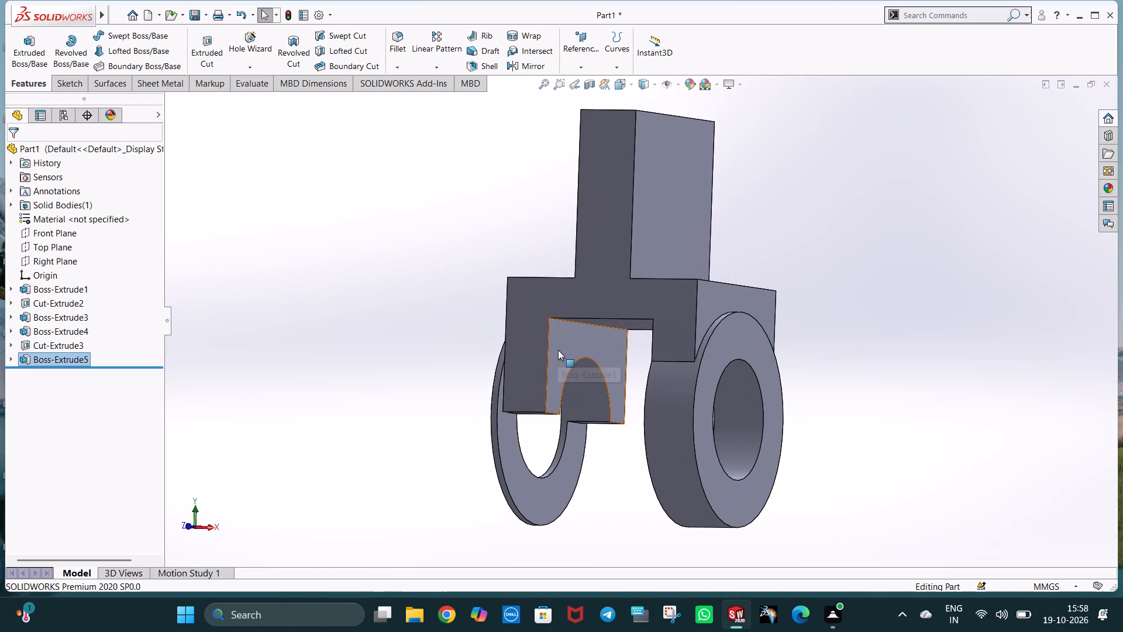
right_click(558, 350)
click(589, 331)
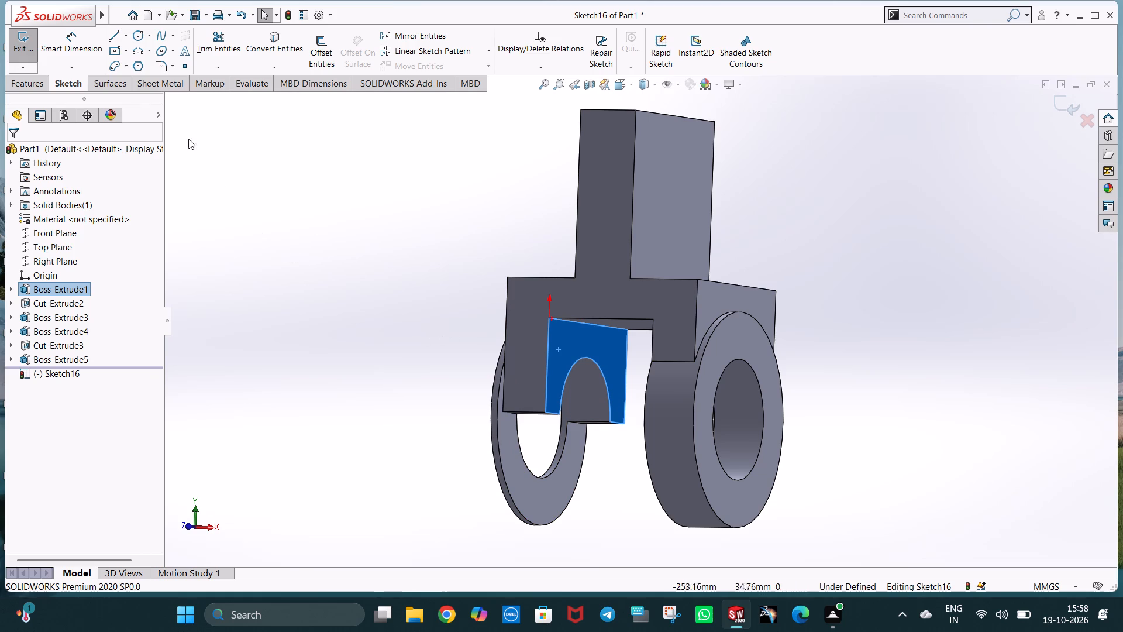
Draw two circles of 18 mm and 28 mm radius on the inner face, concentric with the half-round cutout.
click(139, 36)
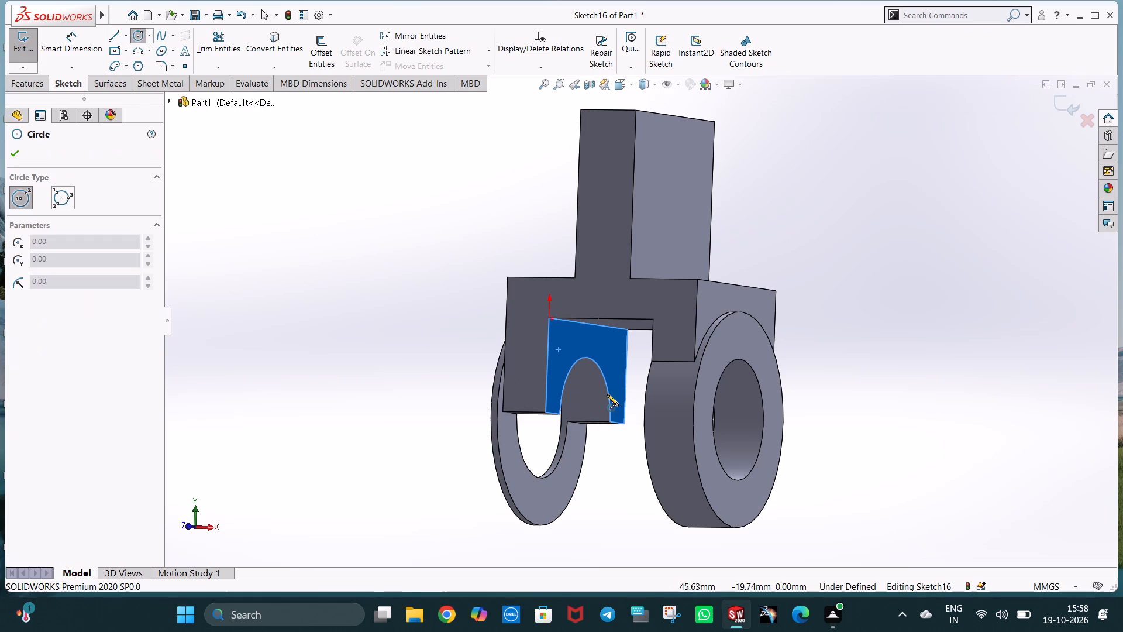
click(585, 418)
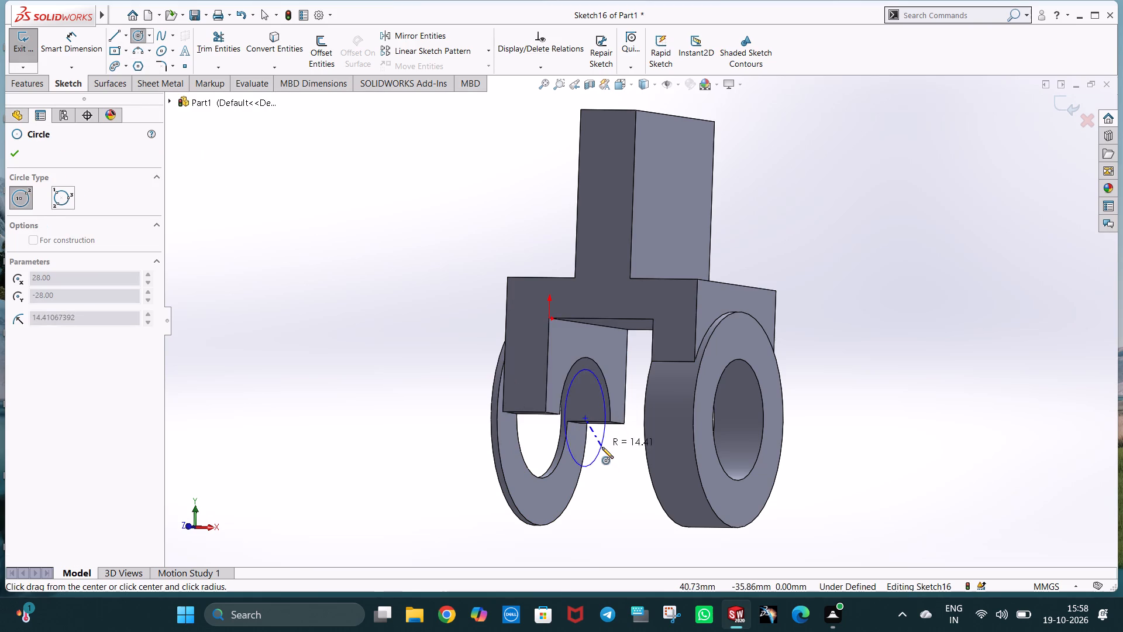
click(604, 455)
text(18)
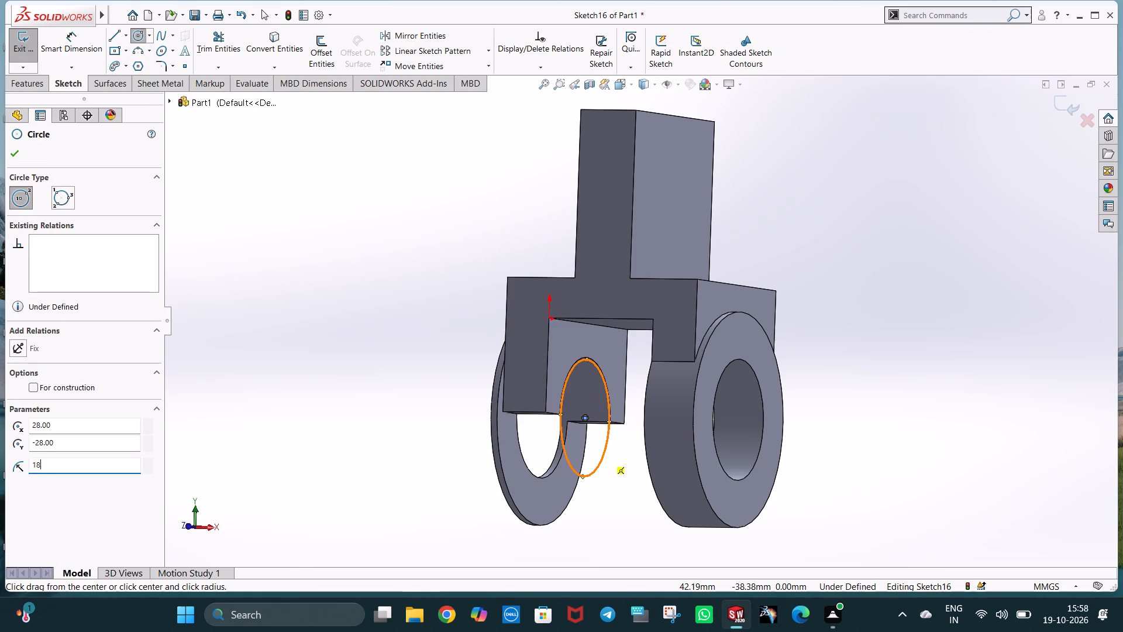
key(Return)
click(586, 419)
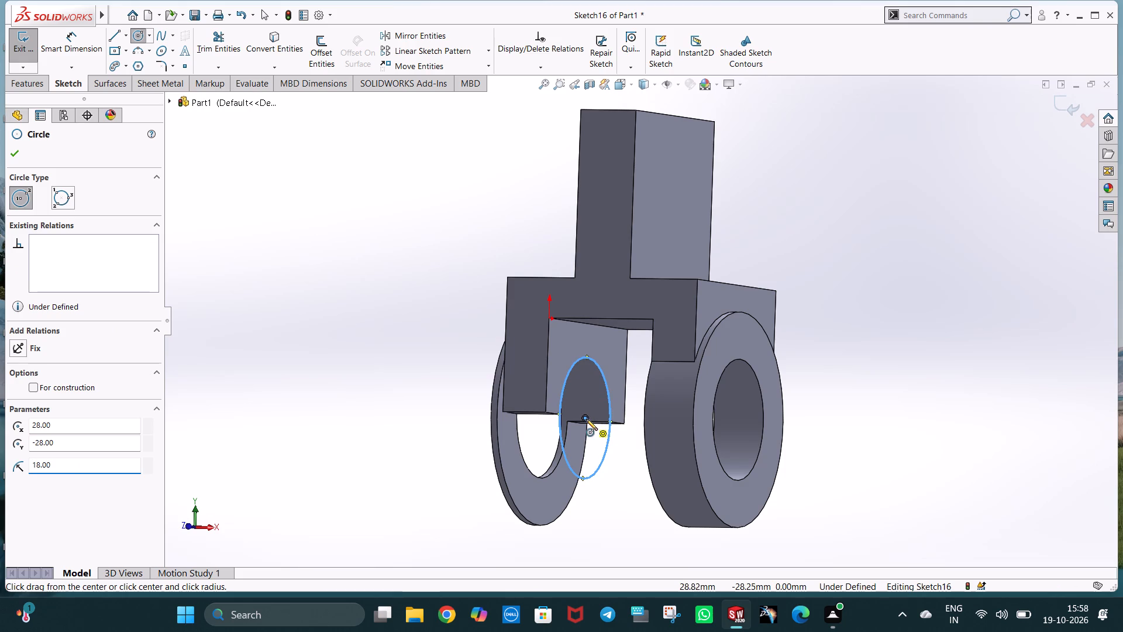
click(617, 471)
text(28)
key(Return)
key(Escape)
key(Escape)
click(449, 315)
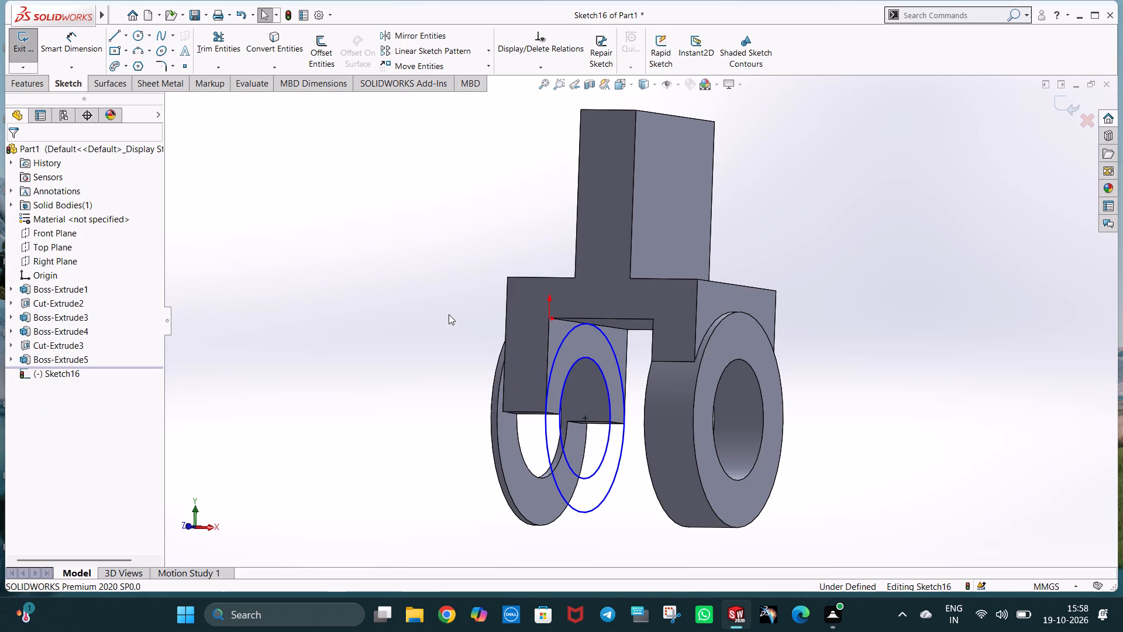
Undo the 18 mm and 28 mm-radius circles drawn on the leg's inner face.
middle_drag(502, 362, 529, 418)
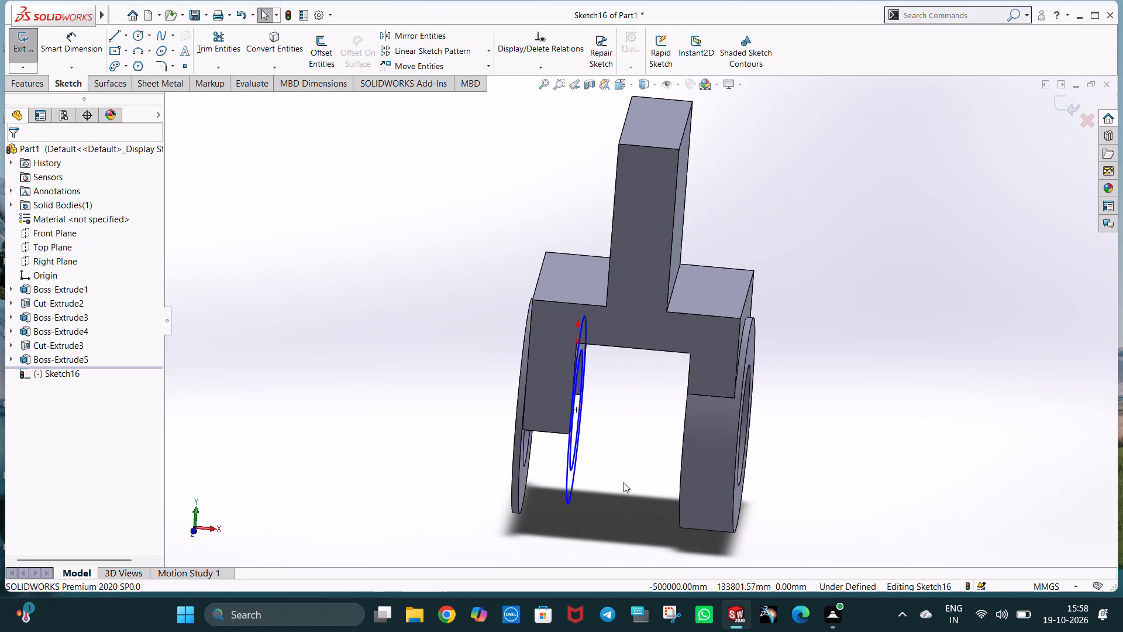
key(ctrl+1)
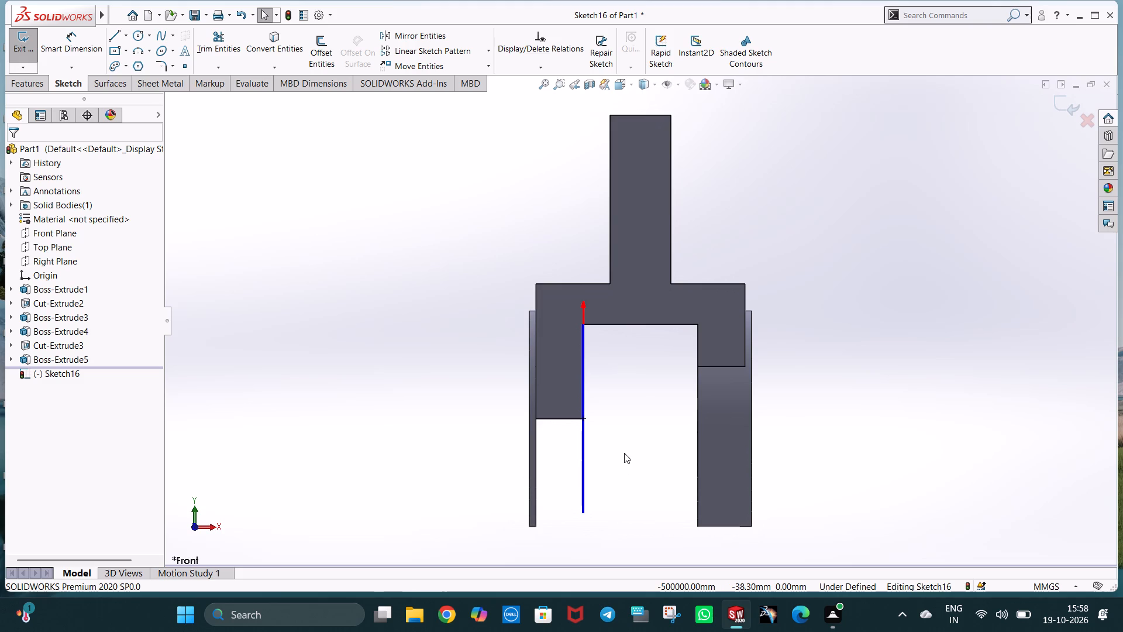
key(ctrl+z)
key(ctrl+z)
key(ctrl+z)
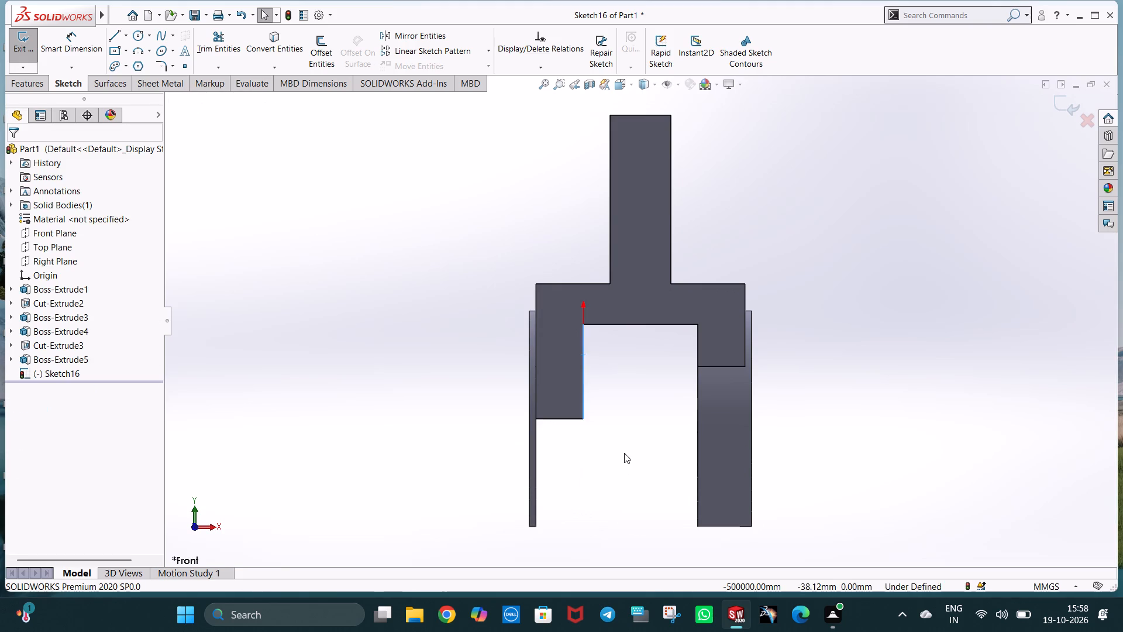
Draw circles of 18 mm and 32 mm radius in the inner-face sketch, matching the existing ring's hole and outer edge.
middle_drag(622, 453, 583, 442)
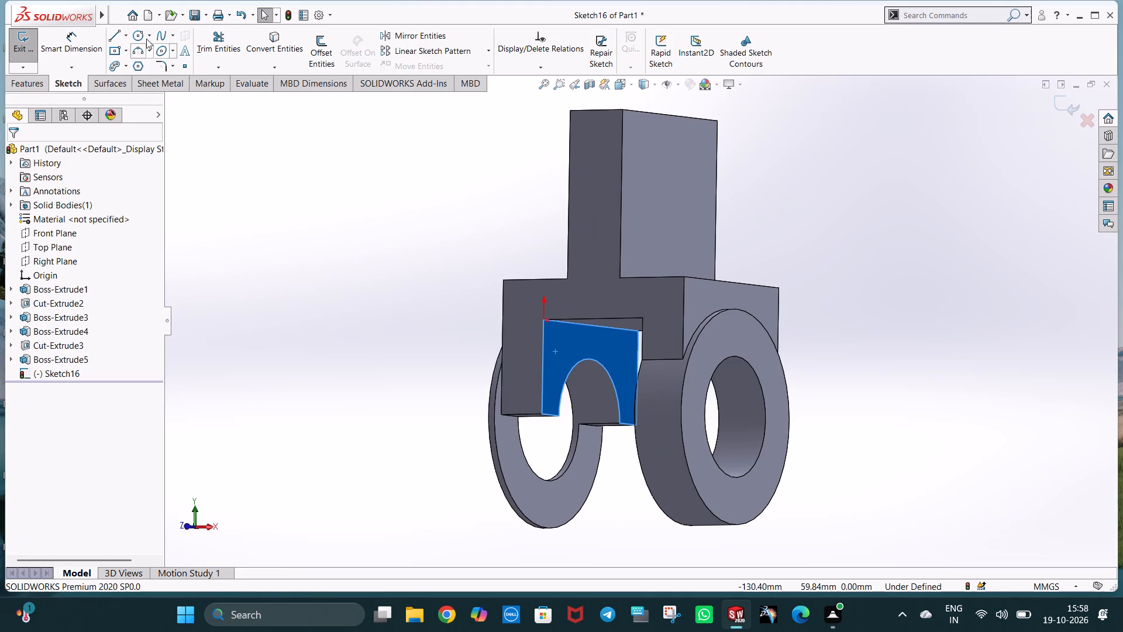
key(ctrl+4)
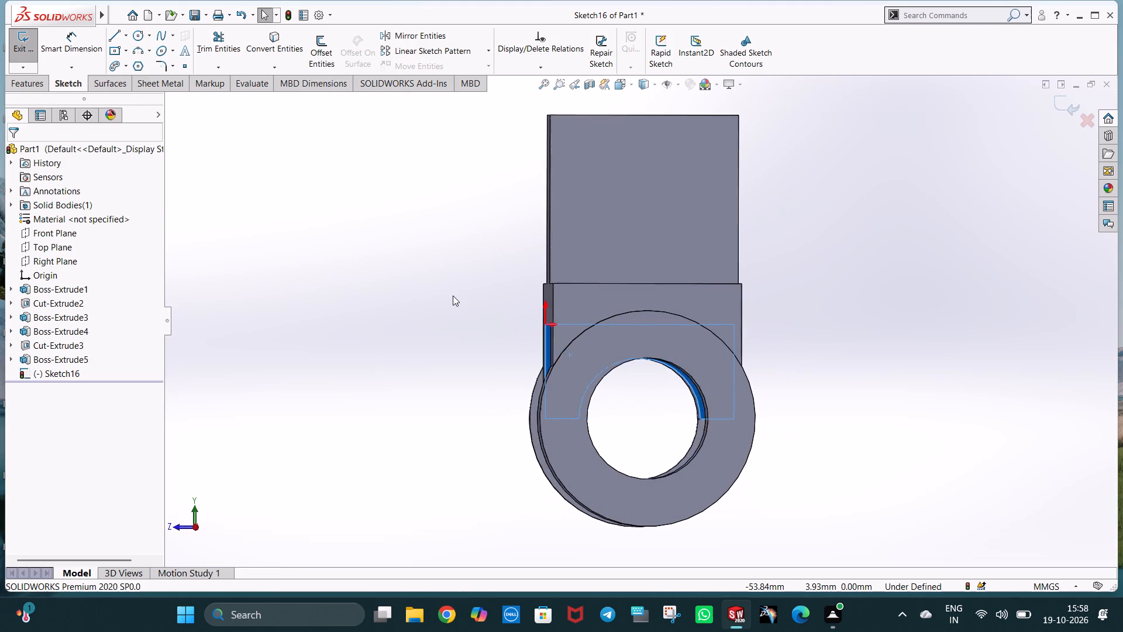
click(135, 36)
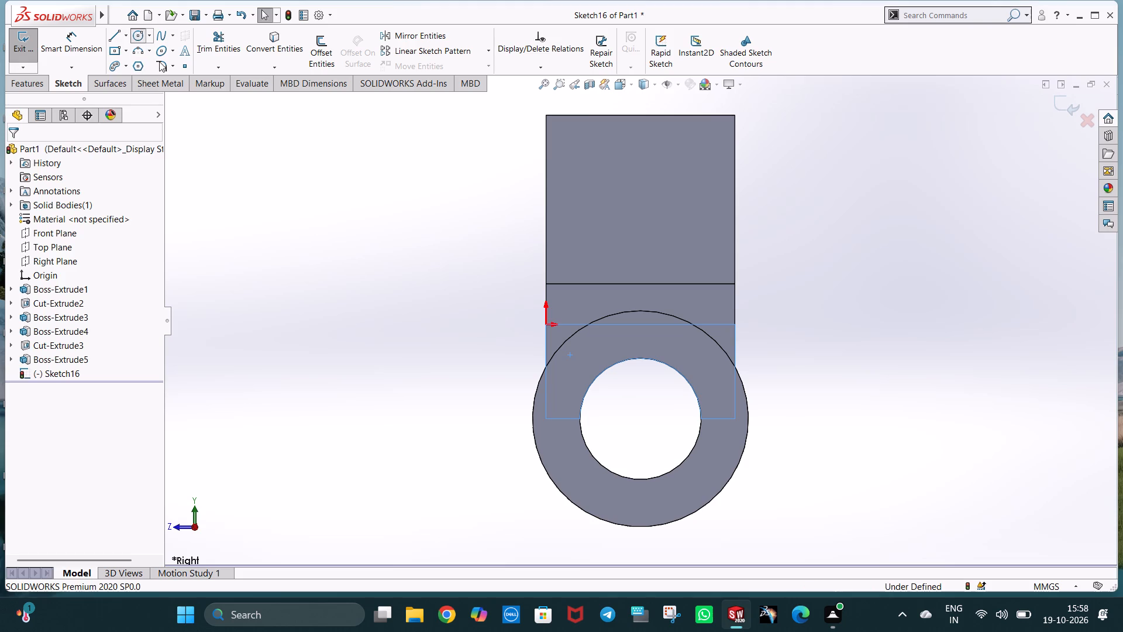
click(641, 419)
click(664, 477)
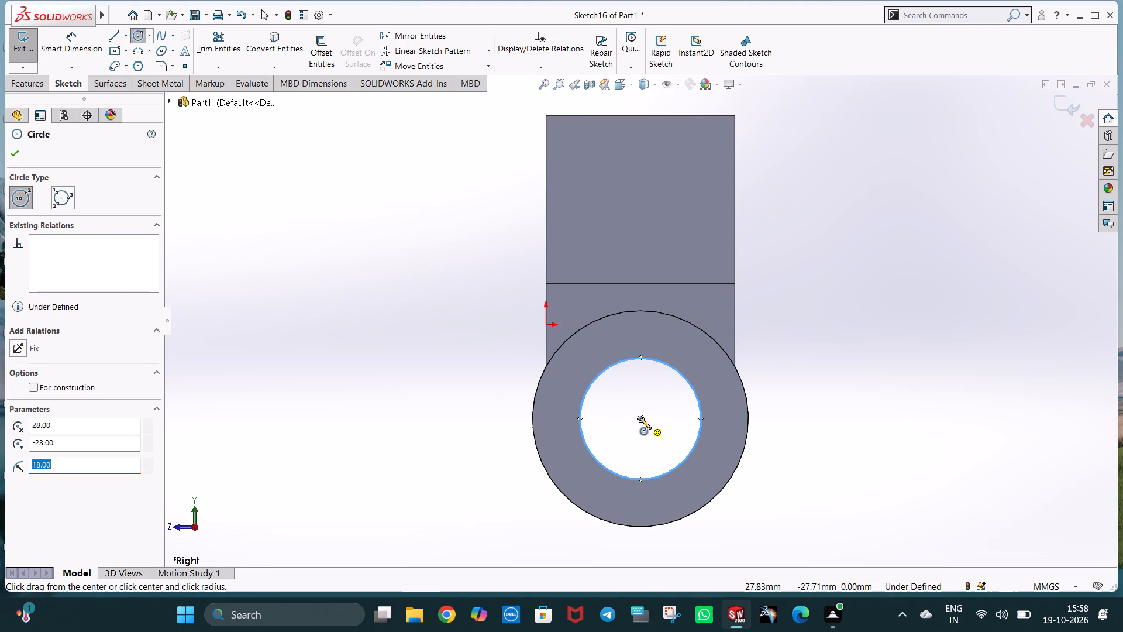
click(640, 418)
click(699, 511)
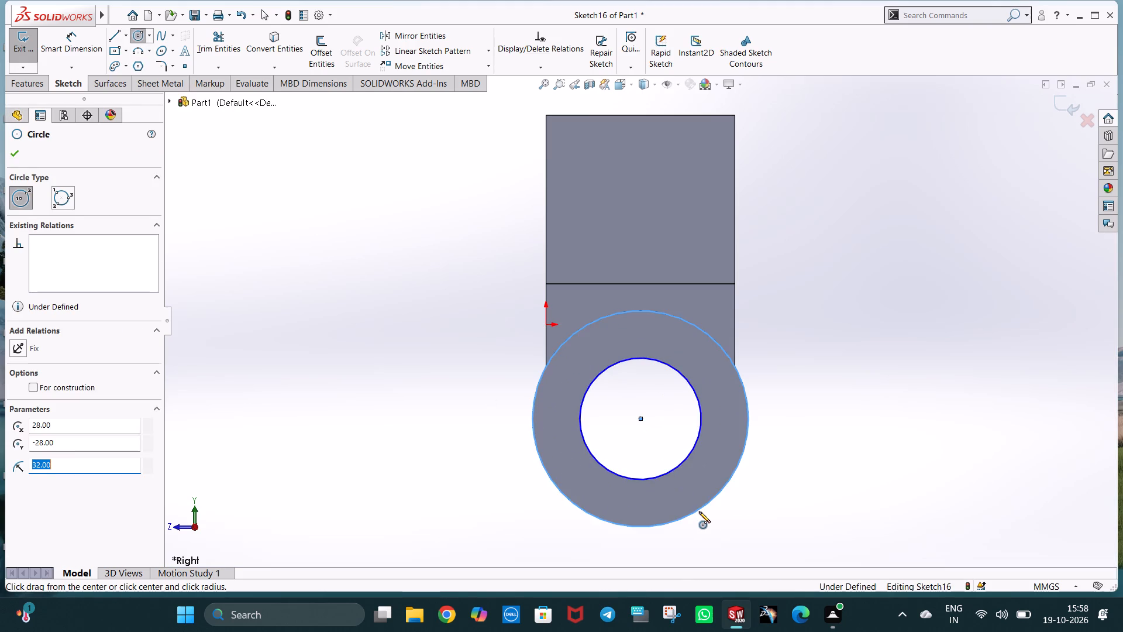
key(Escape)
middle_drag(766, 463, 854, 480)
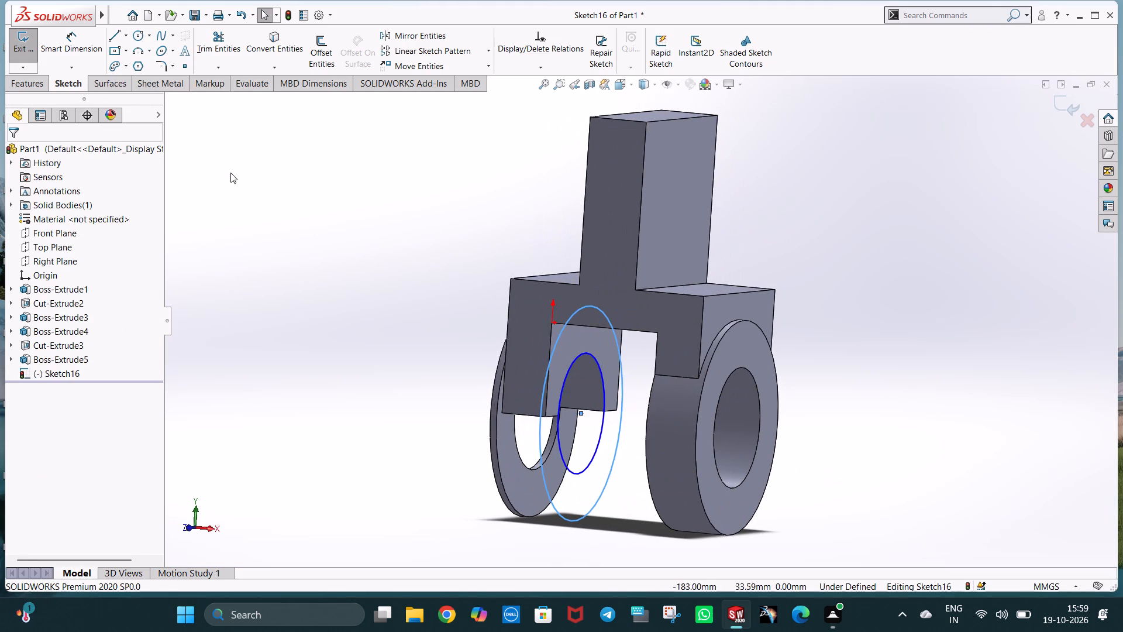
Extrude the 18 mm and 32 mm-radius ring profile 14 mm in the reversed direction, through the leg toward the thin outer ring.
click(28, 80)
click(26, 61)
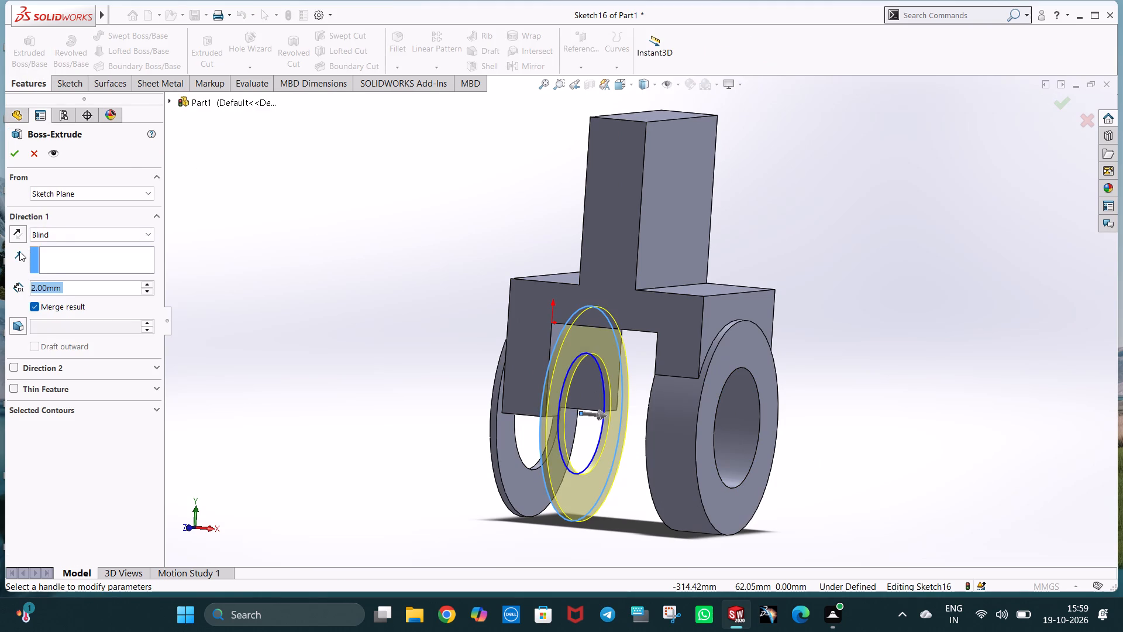
click(14, 236)
middle_drag(222, 403, 239, 414)
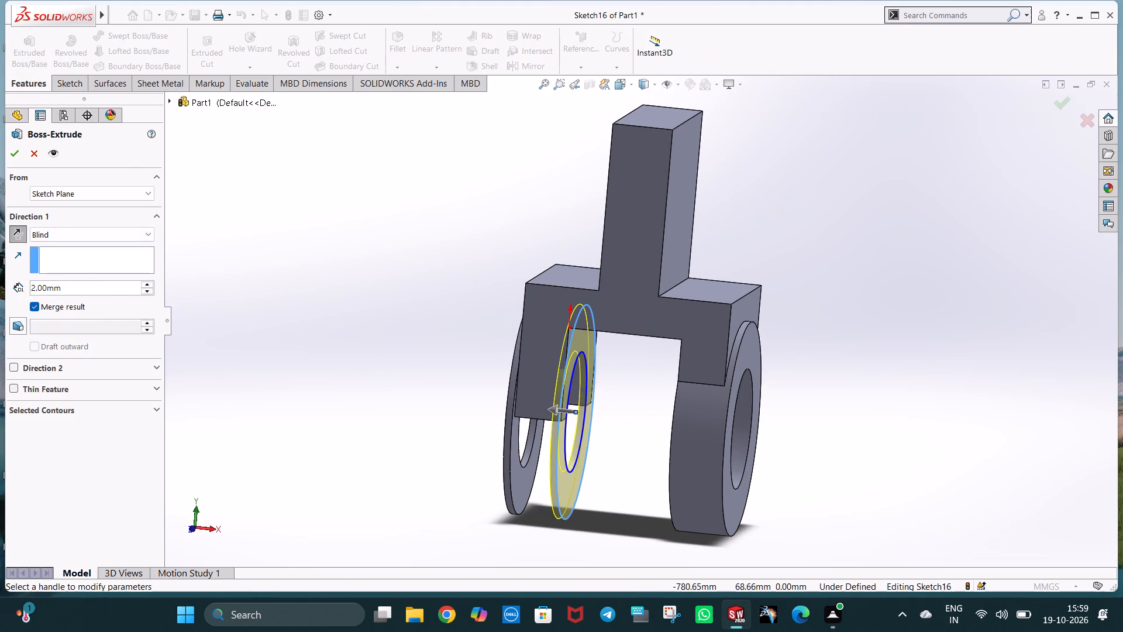
drag(101, 283, 29, 287)
text(14)
key(Return)
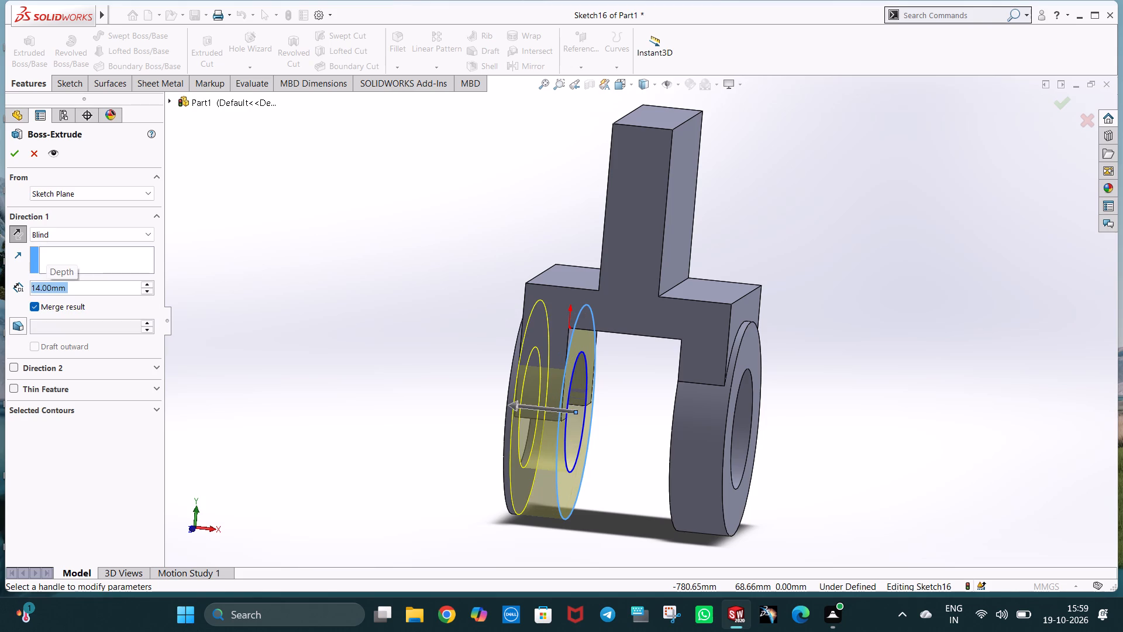
middle_drag(364, 339, 375, 320)
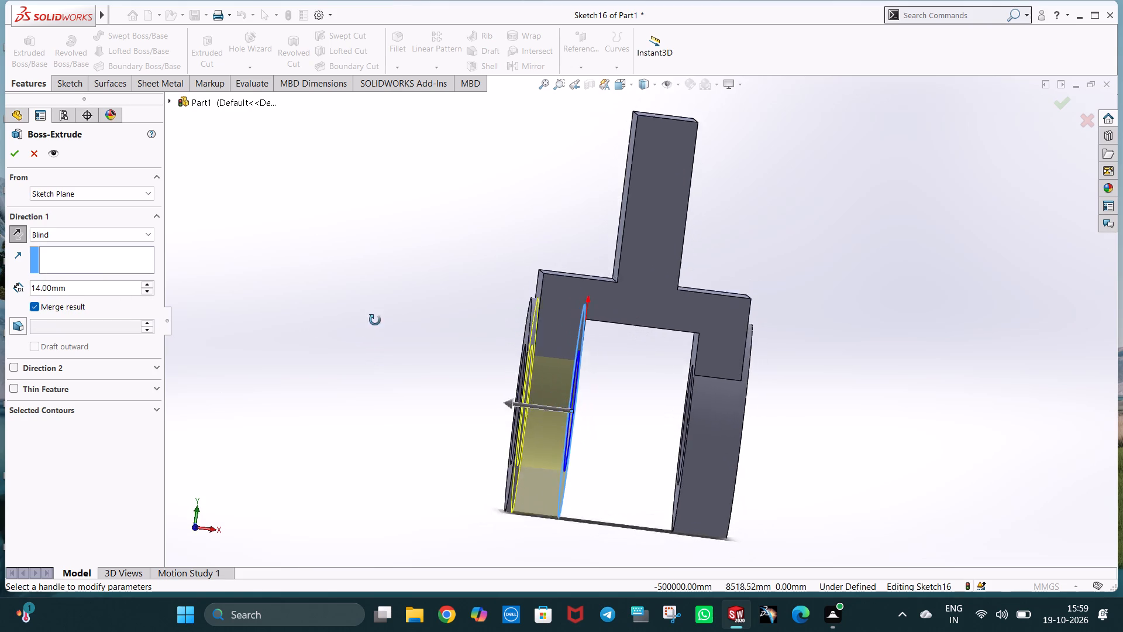
middle_drag(375, 320, 368, 310)
click(11, 150)
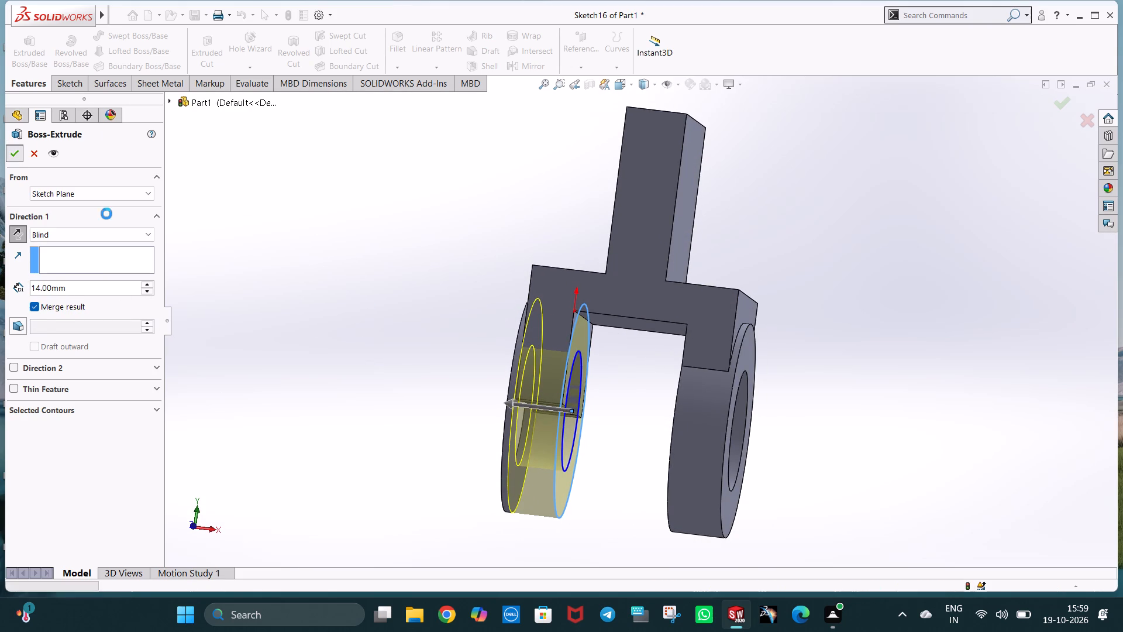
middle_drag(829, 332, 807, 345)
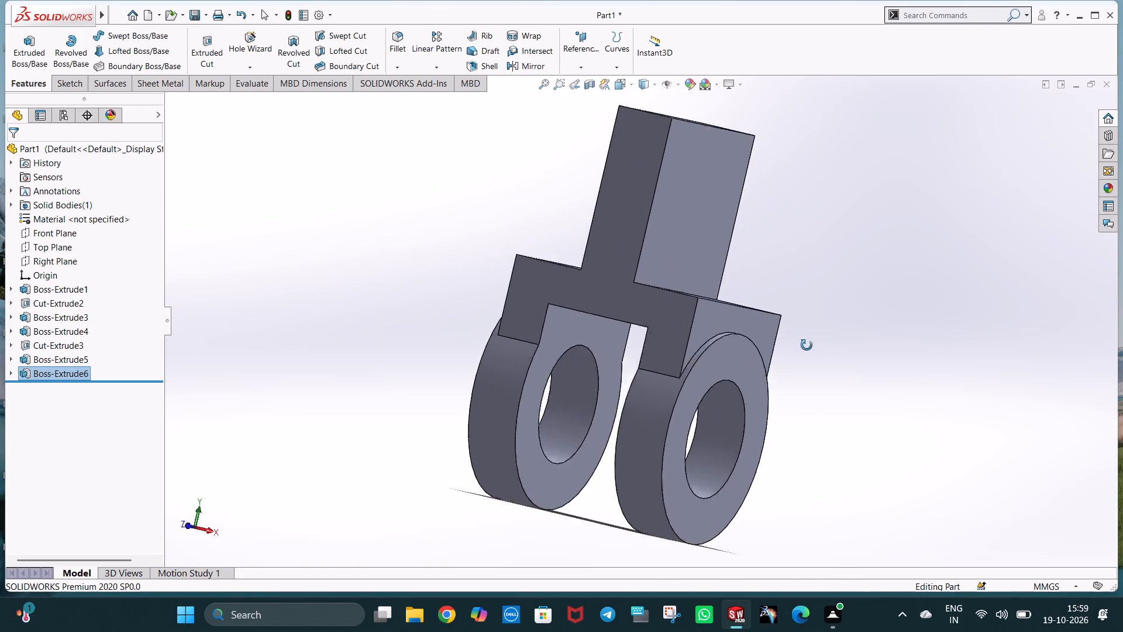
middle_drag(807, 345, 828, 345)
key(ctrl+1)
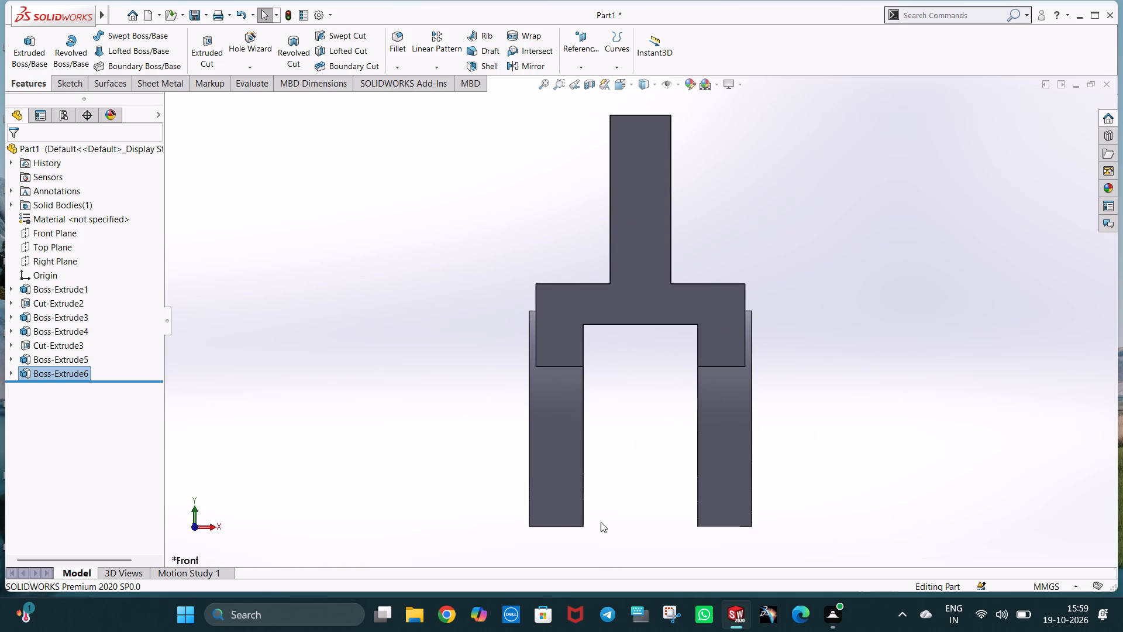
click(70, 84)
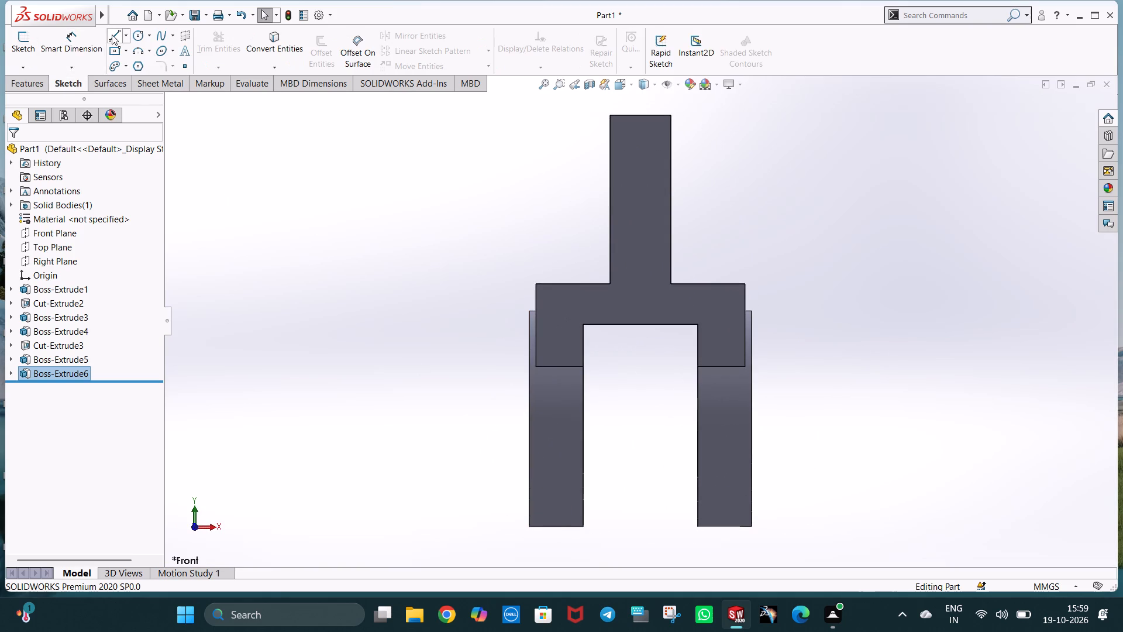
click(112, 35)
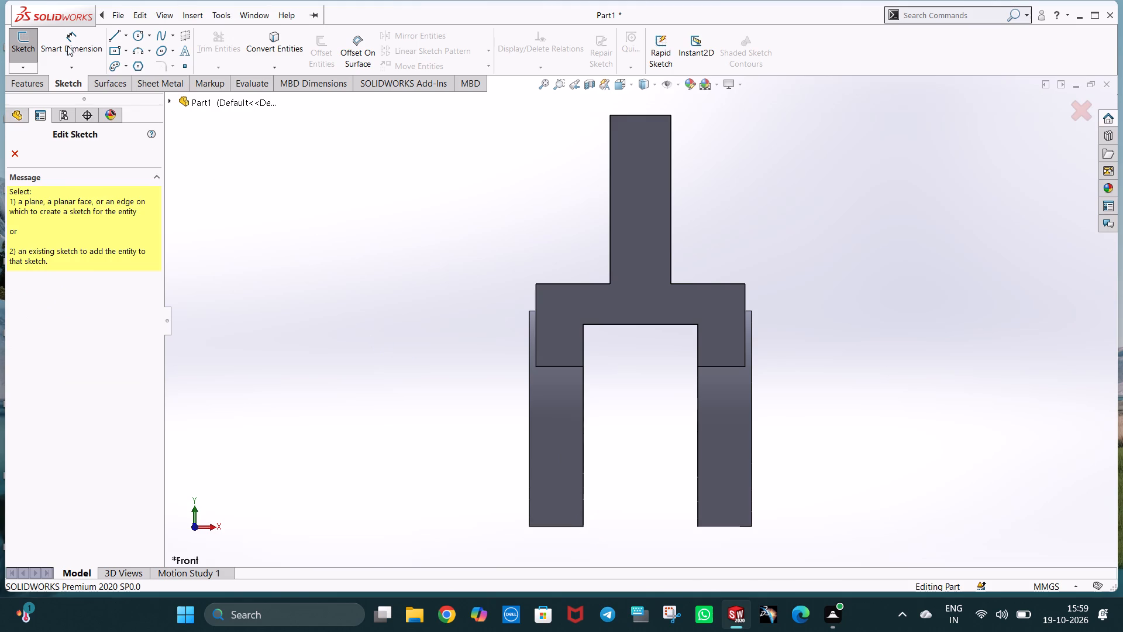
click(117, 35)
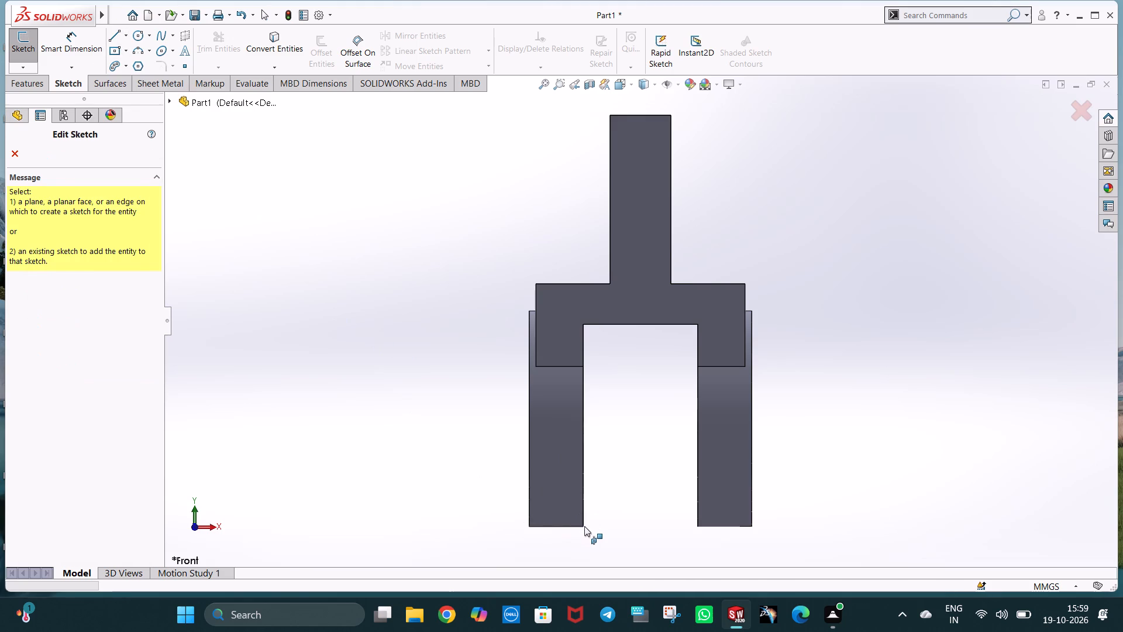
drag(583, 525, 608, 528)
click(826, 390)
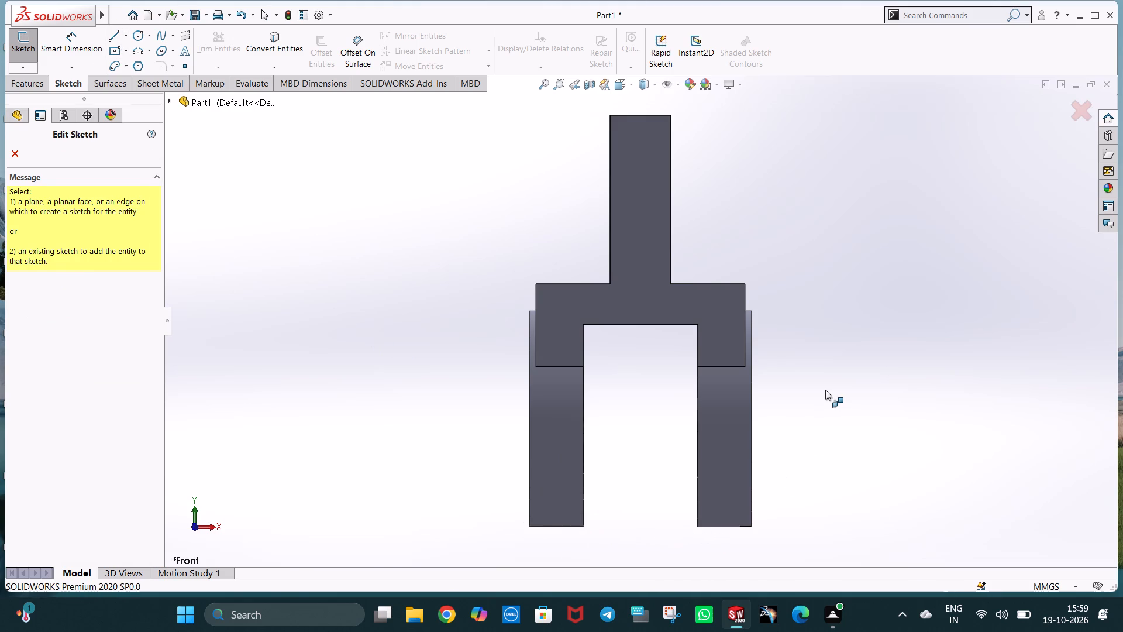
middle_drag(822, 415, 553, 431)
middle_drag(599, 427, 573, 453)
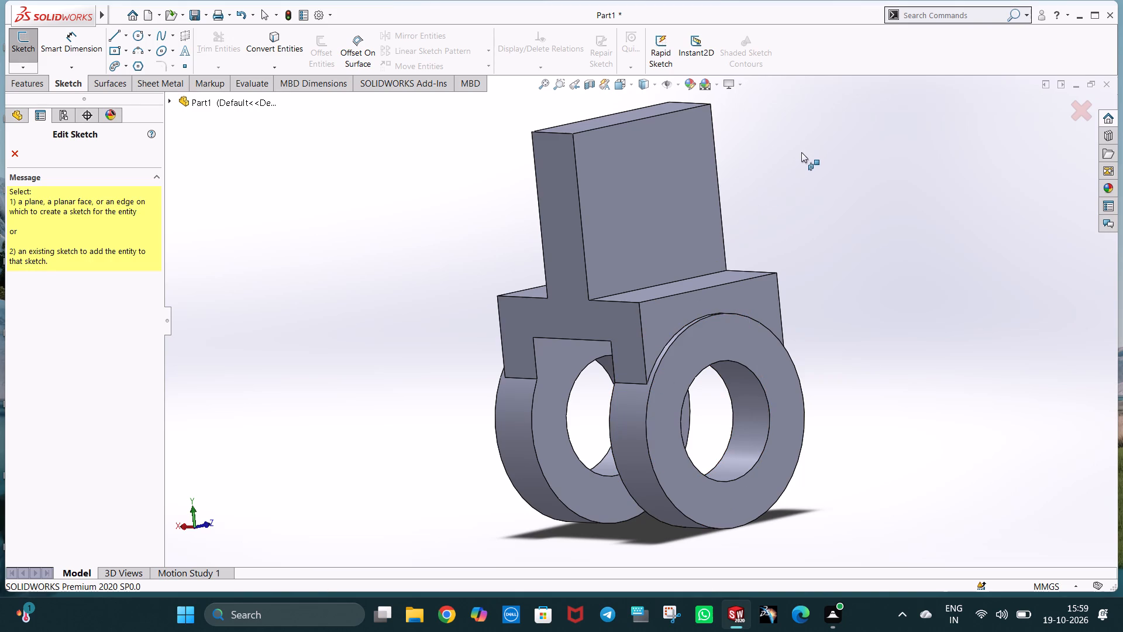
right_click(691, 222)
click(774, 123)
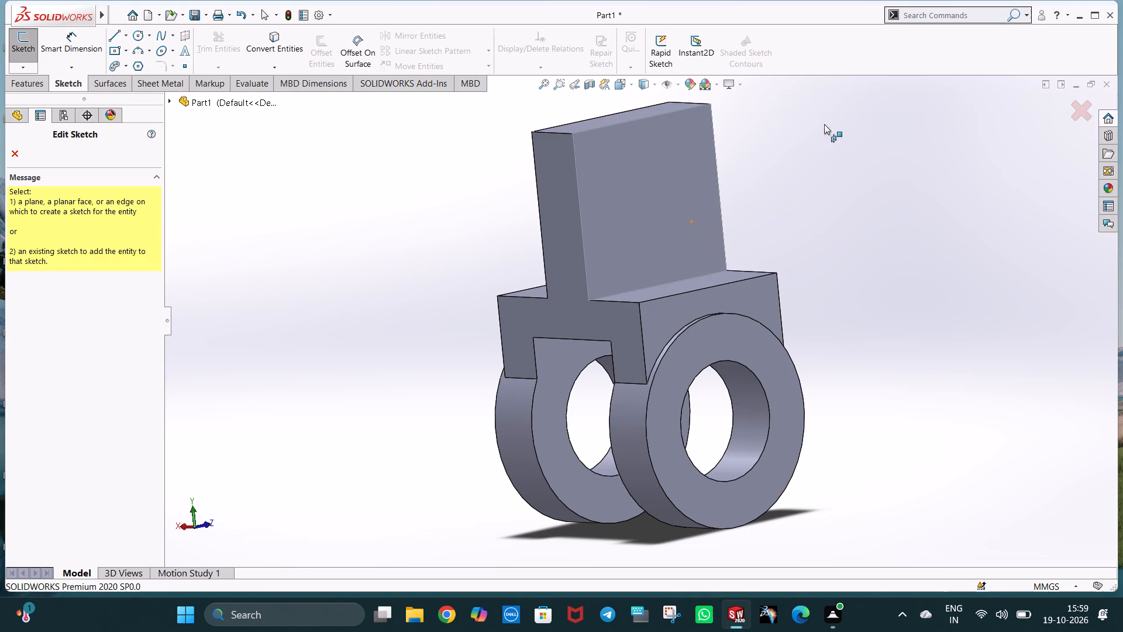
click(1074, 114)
Start a sketch on the stem's broad side face and draw a vertical 110 mm construction line up from the ring's lowest point.
right_click(686, 249)
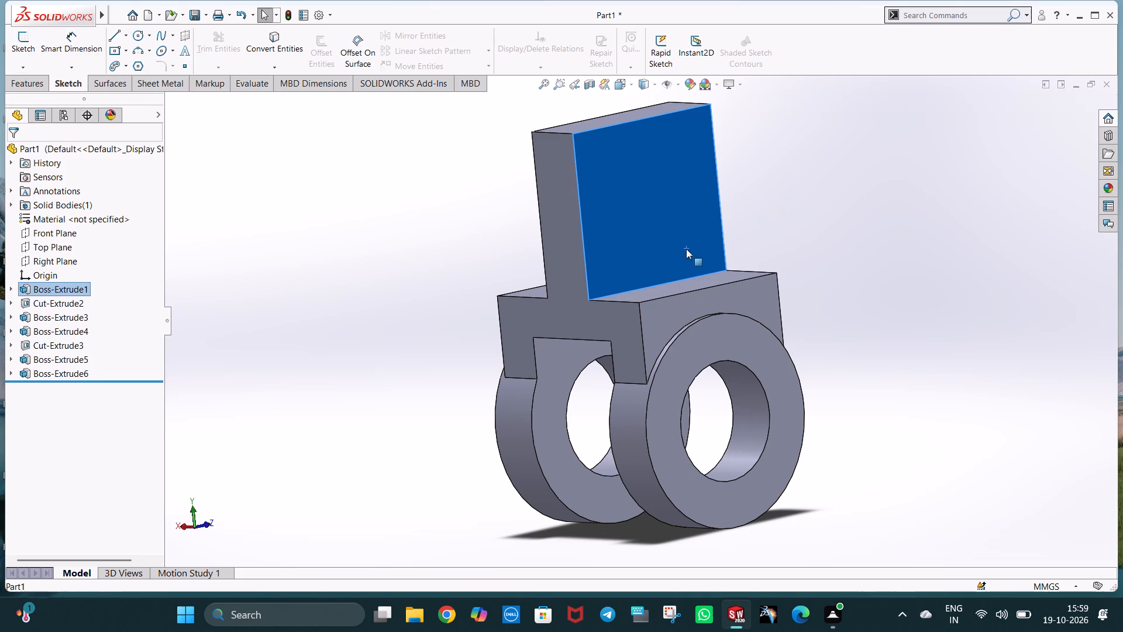
click(714, 232)
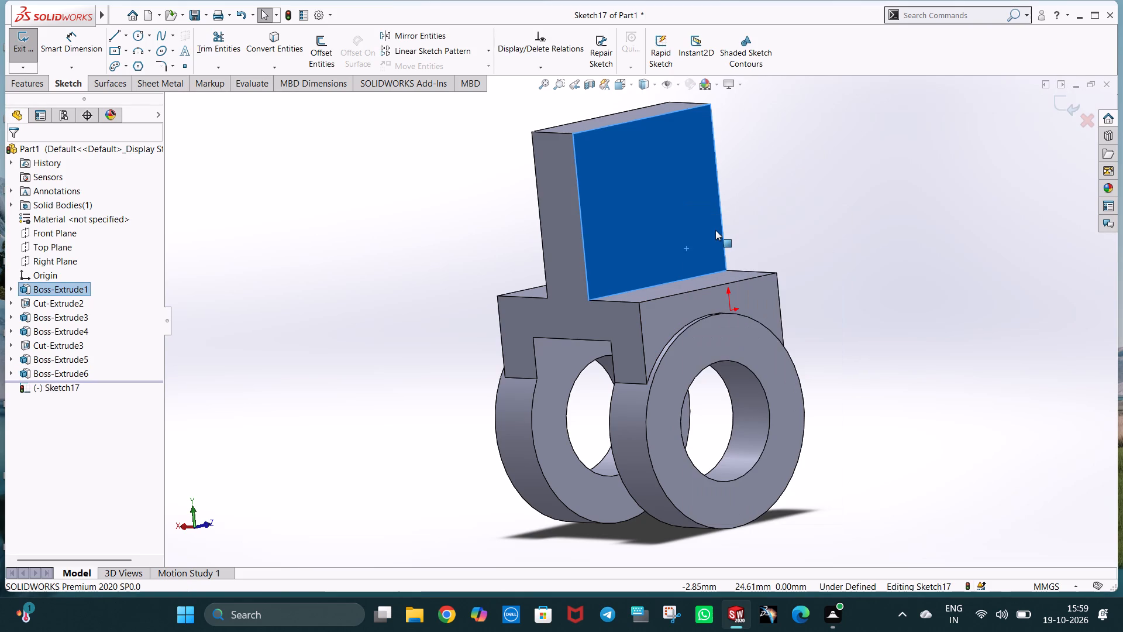
click(126, 43)
click(146, 66)
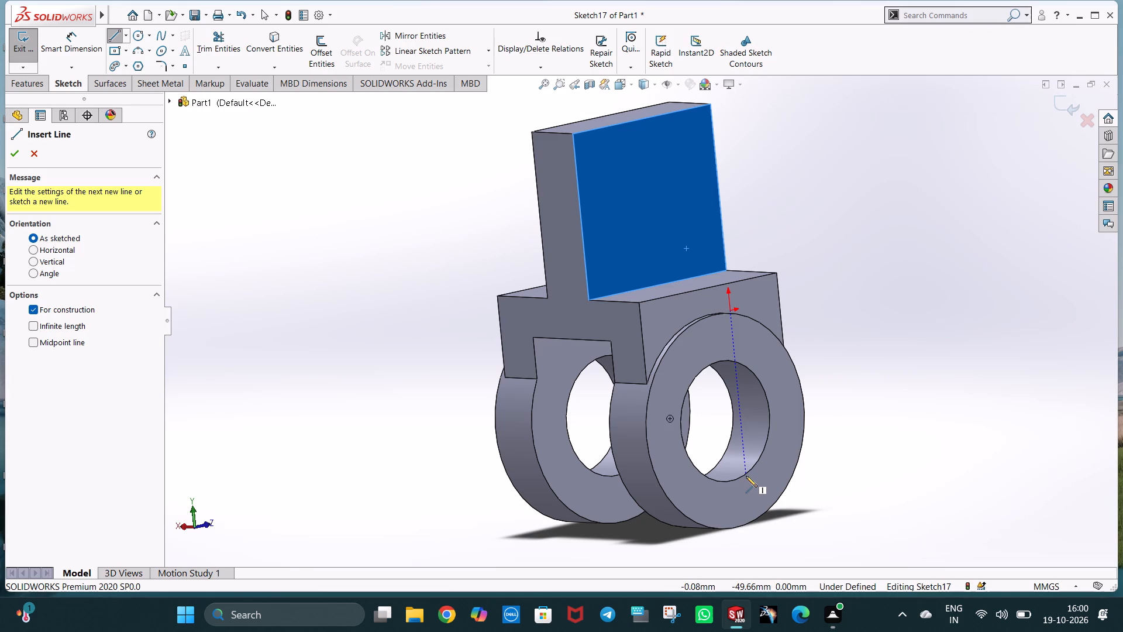
key(ctrl+3)
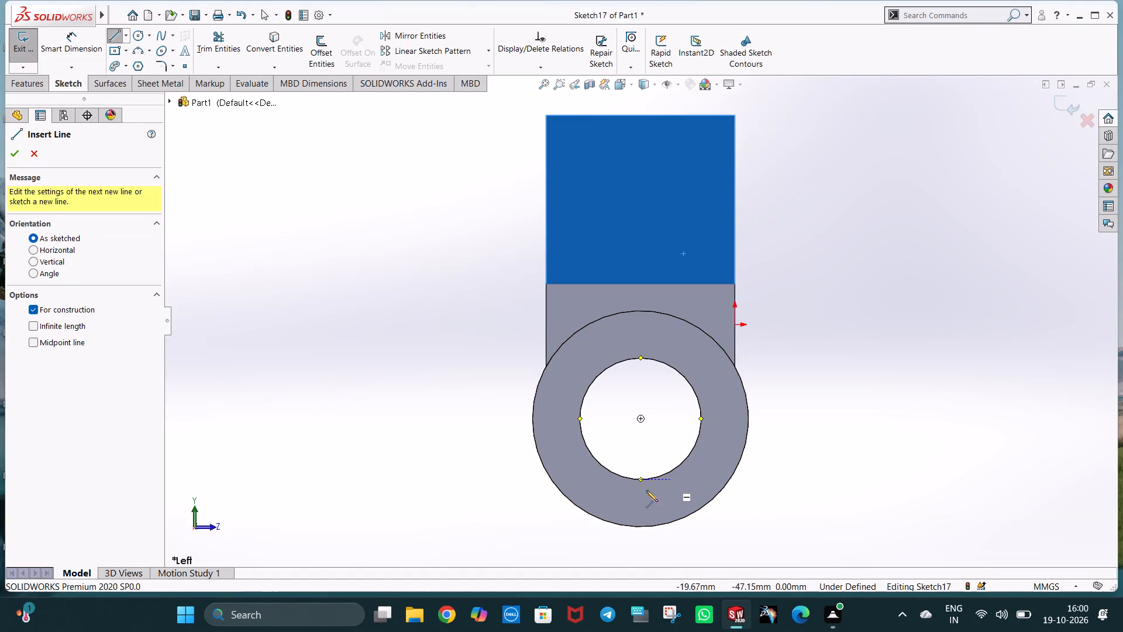
click(641, 528)
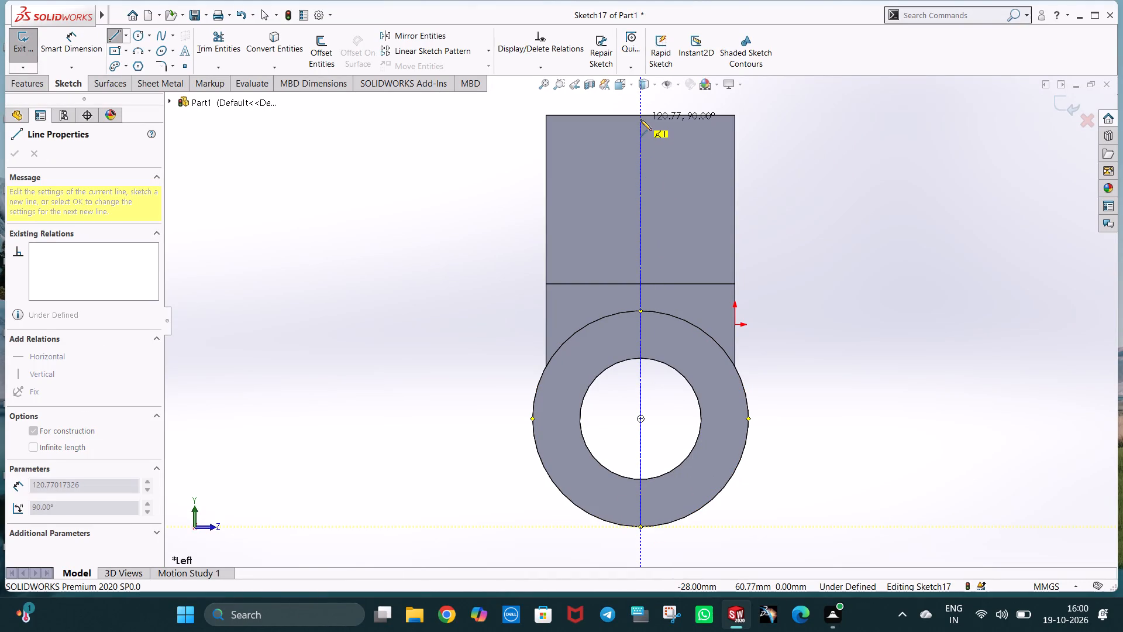
click(642, 149)
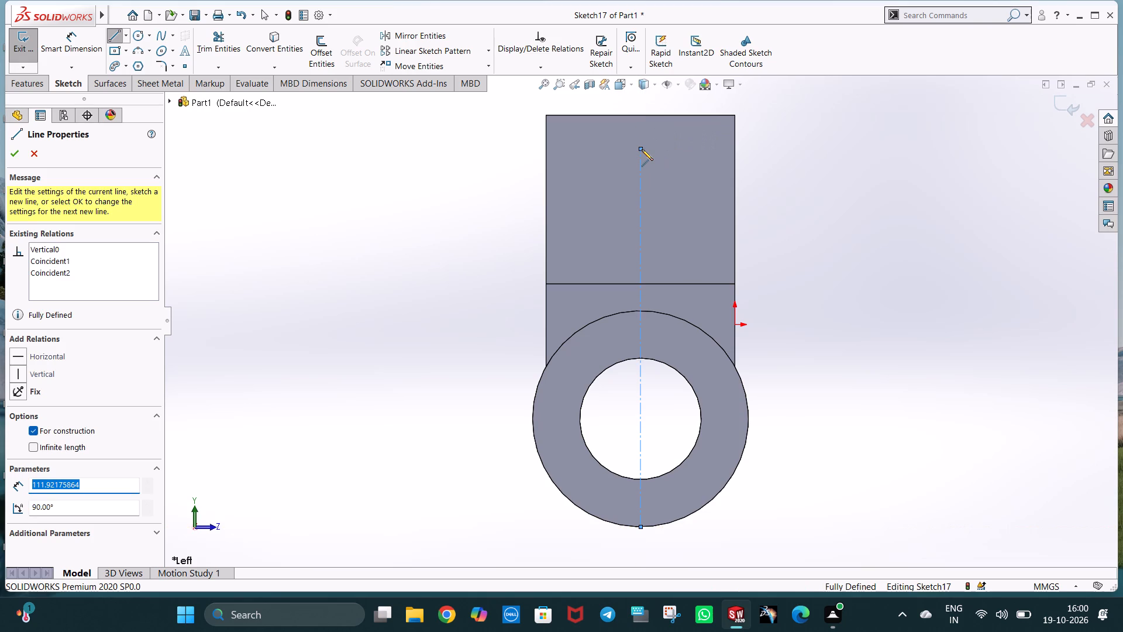
text(11)
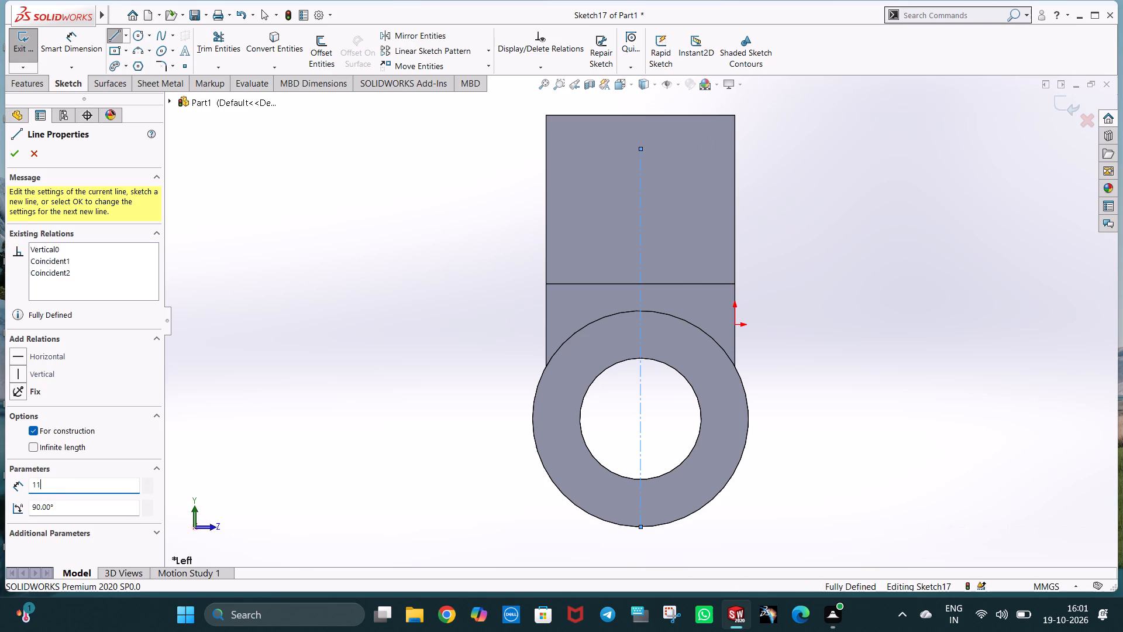
key(0)
key(Return)
key(Escape)
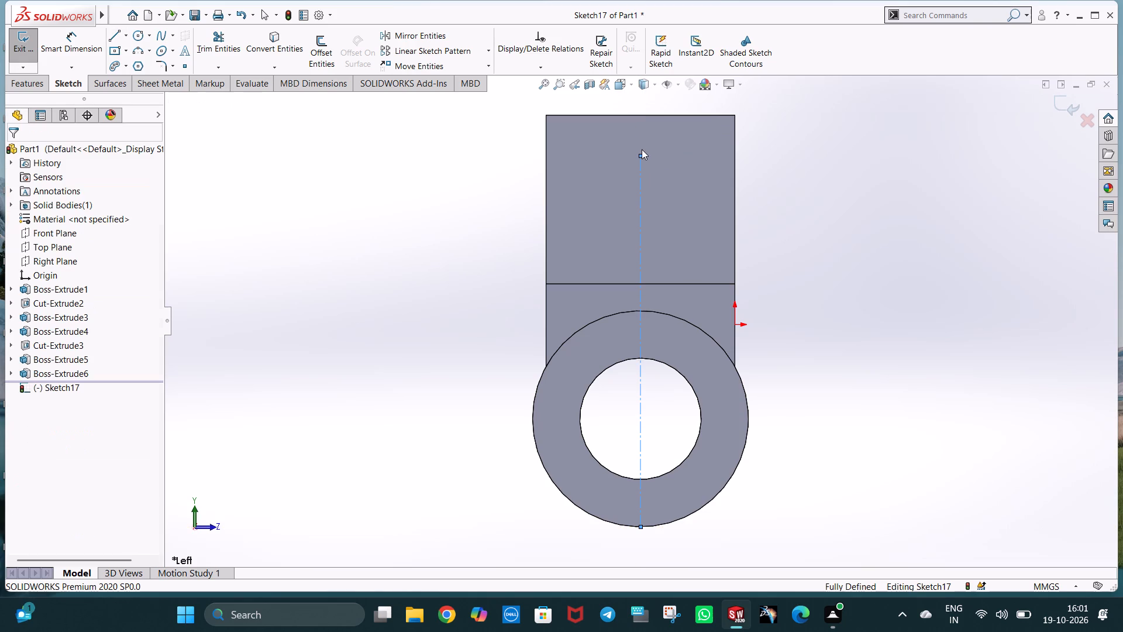
click(871, 219)
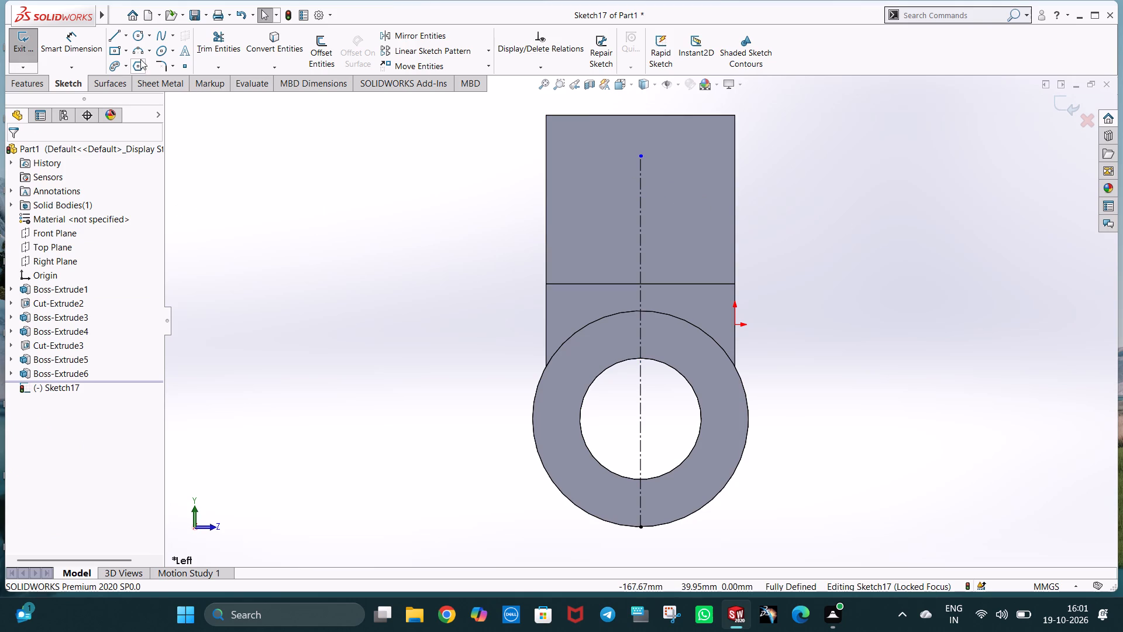
Draw two concentric circles of 28 mm and 12.5 mm radius centred on the upper end of the construction line.
click(138, 39)
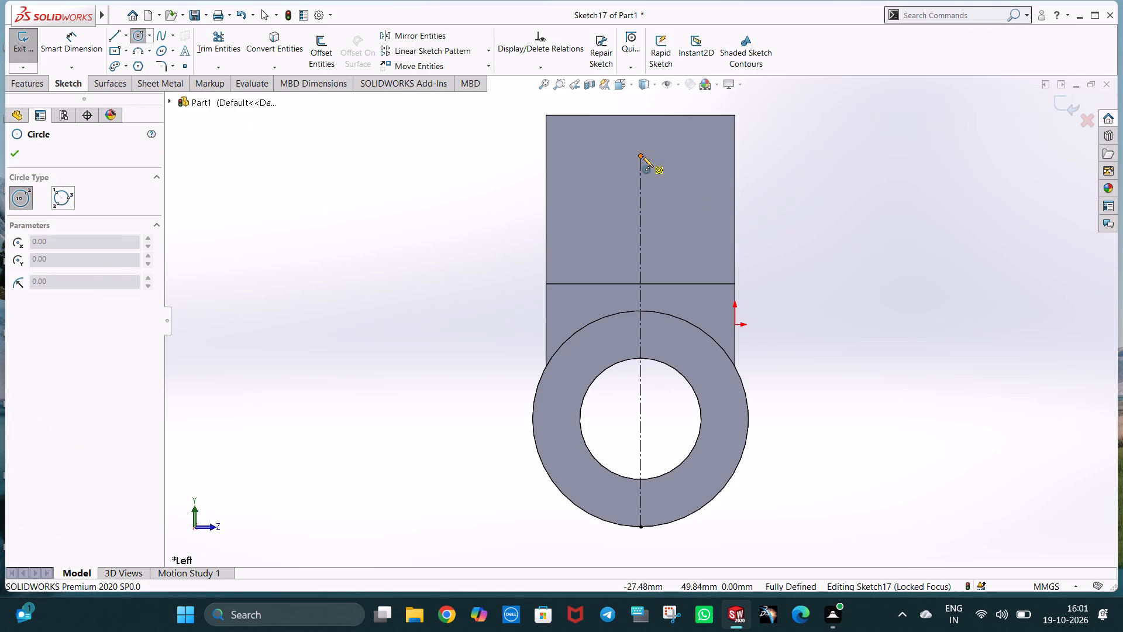
click(642, 156)
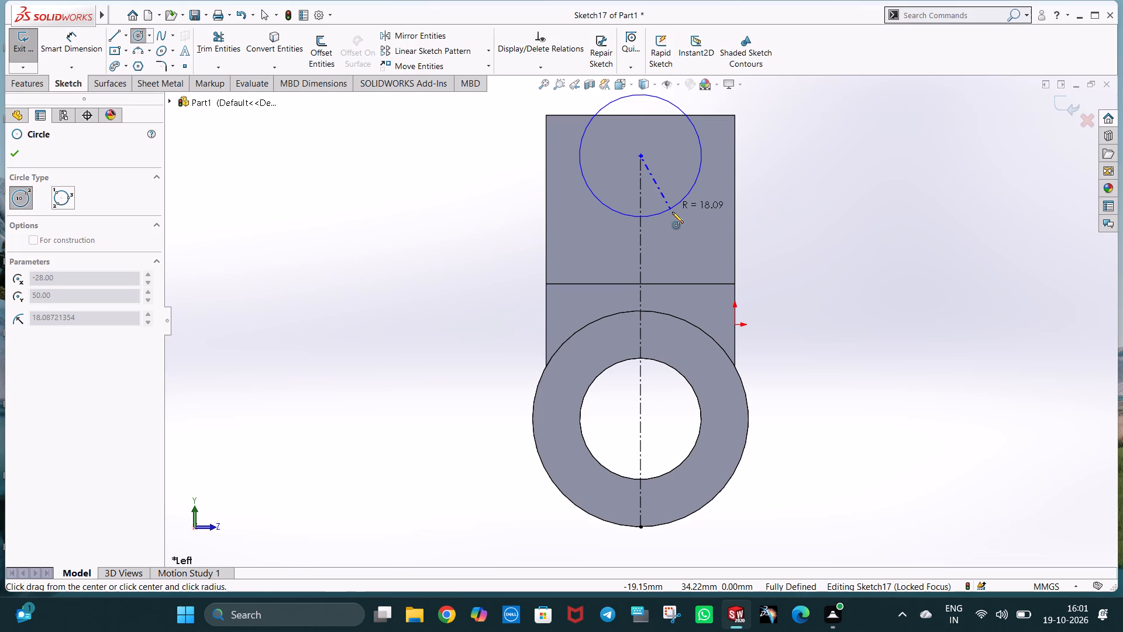
click(687, 239)
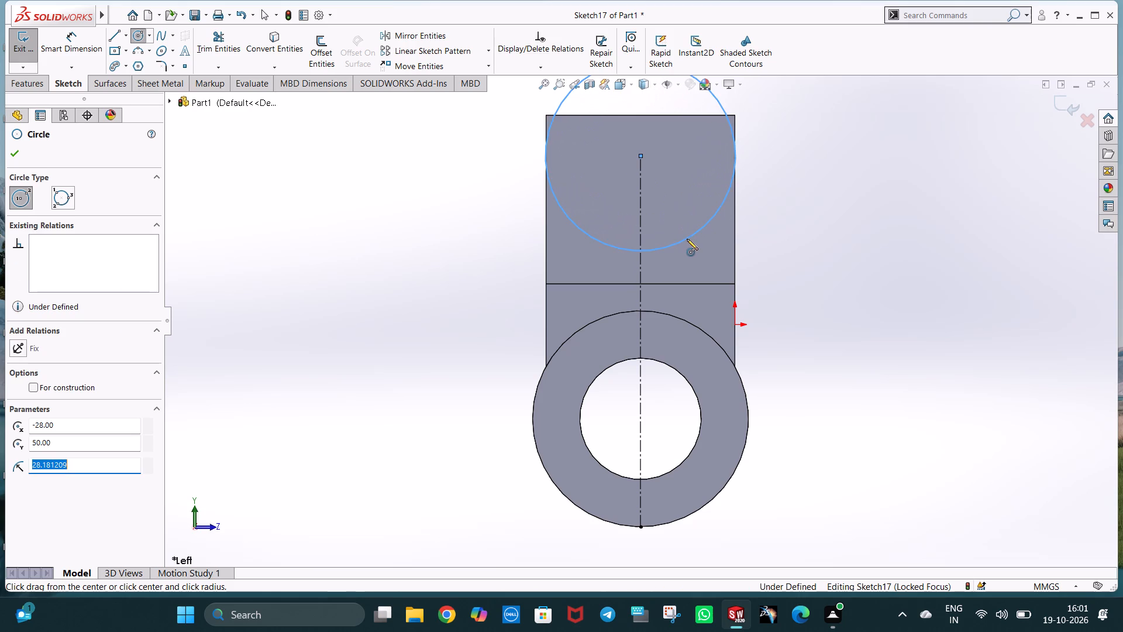
text(28)
key(Return)
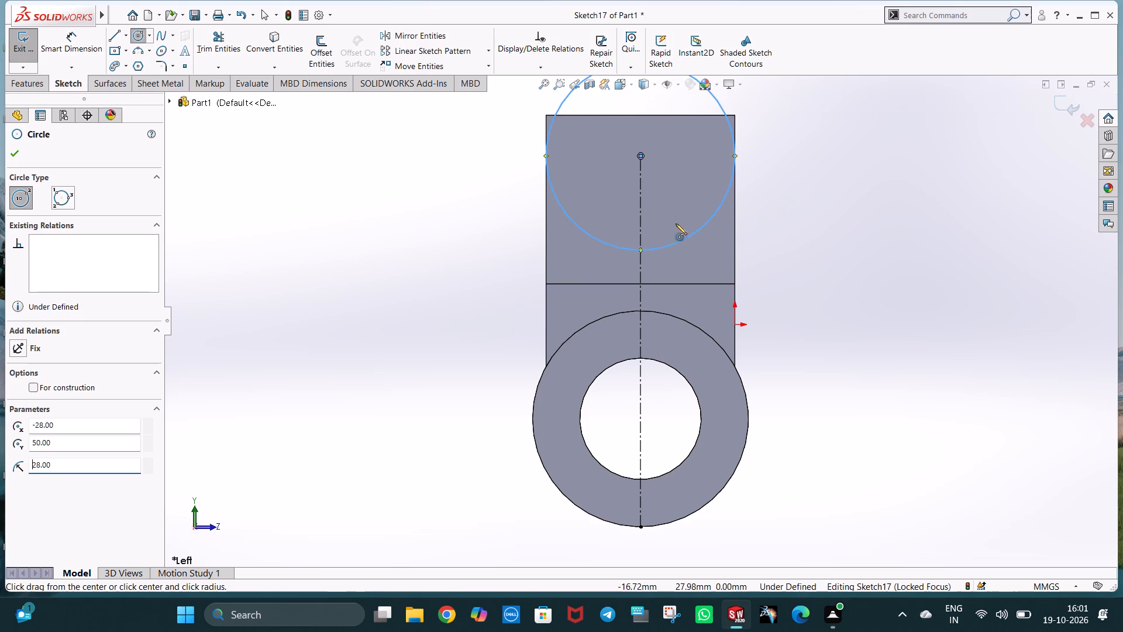
click(641, 156)
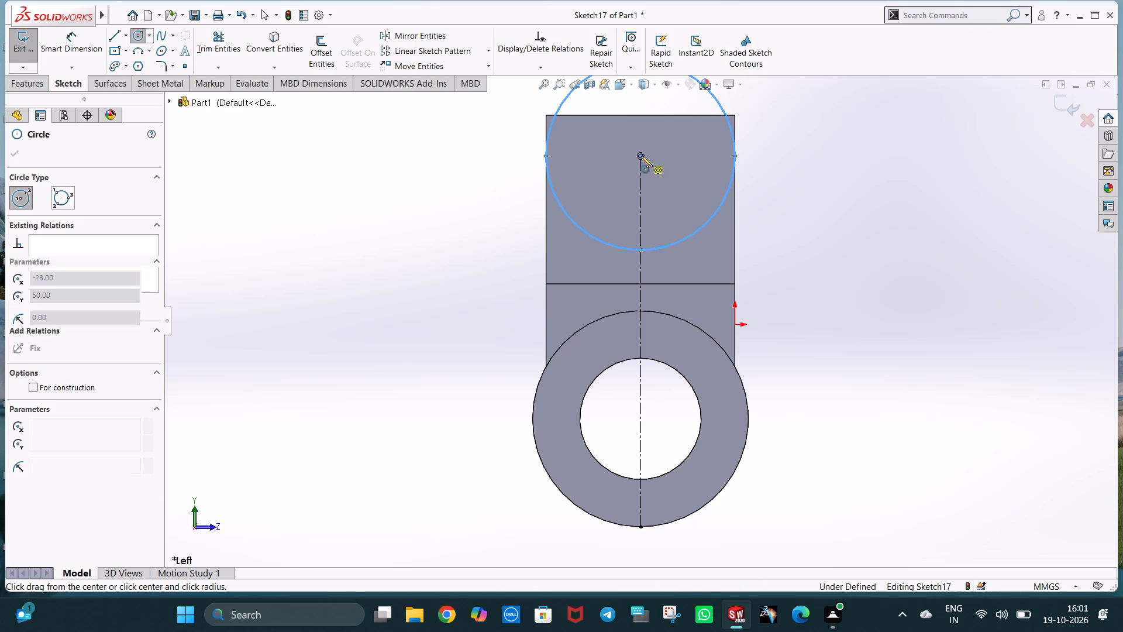
click(665, 193)
text(12.5)
key(Return)
key(Escape)
click(818, 221)
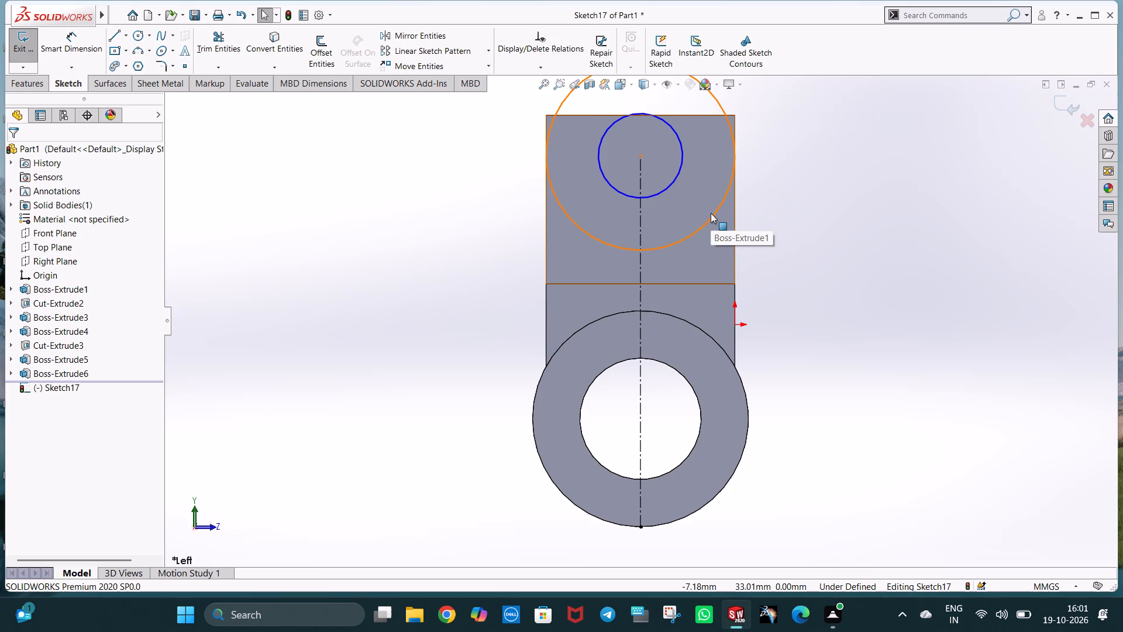
Set the radius of the outer circle on the stem face to 25 mm.
middle_drag(818, 351, 859, 374)
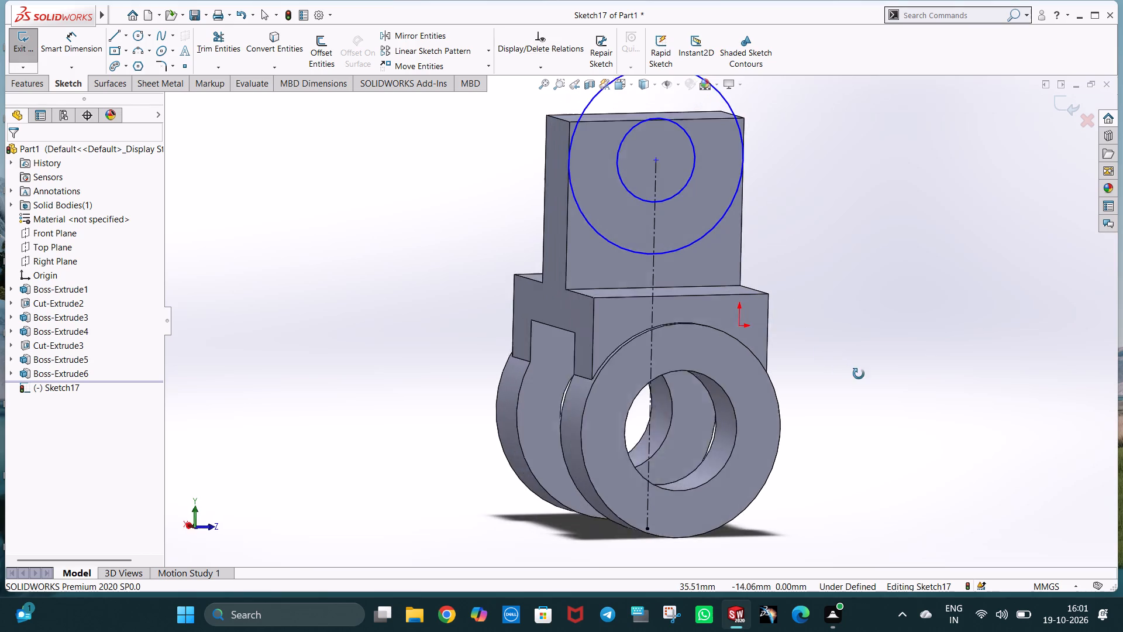
middle_drag(859, 374, 844, 381)
click(843, 269)
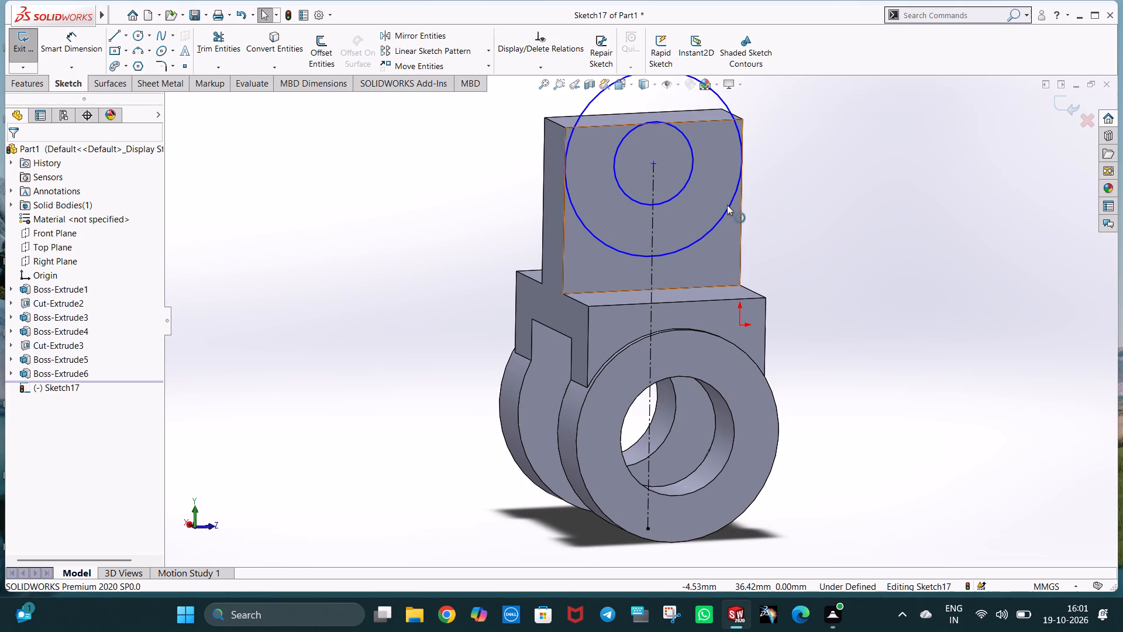
click(727, 205)
text(25)
key(Return)
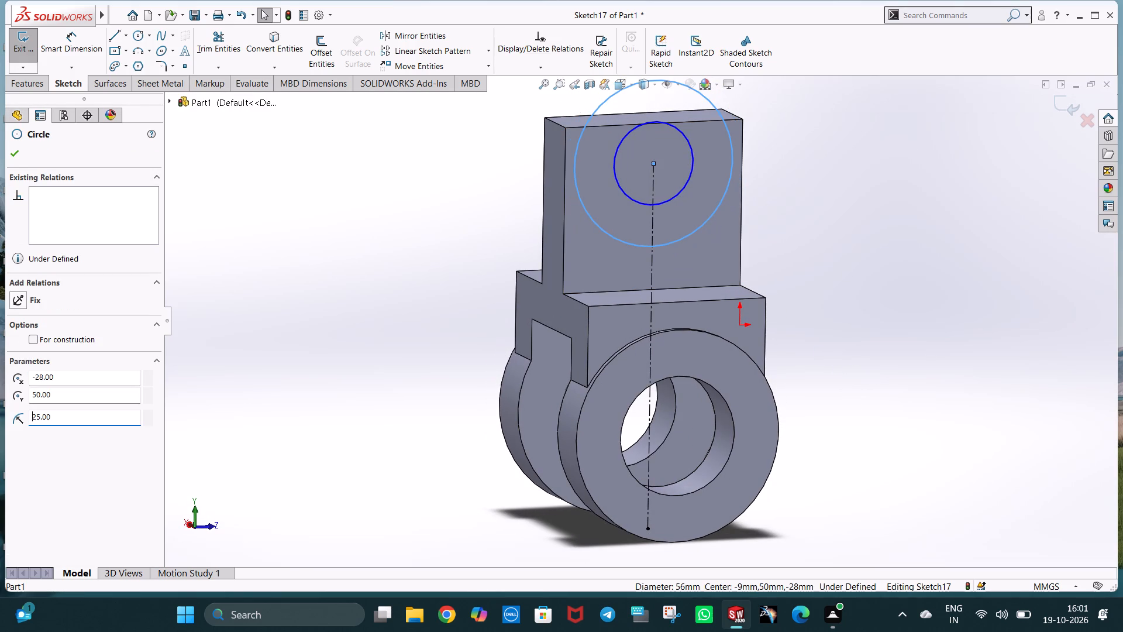
click(839, 186)
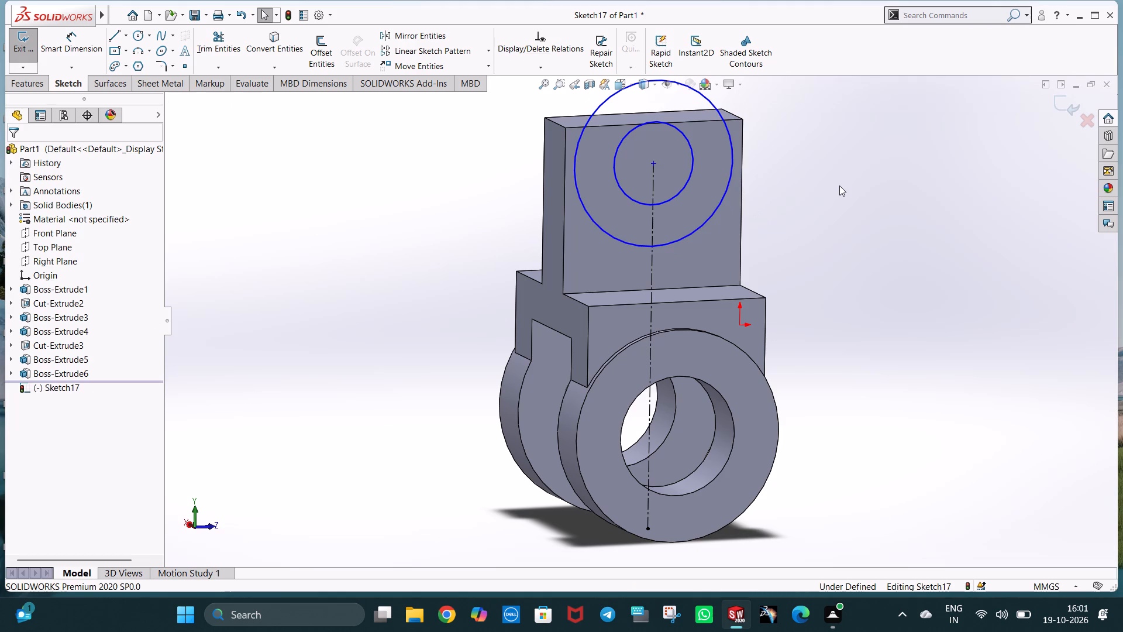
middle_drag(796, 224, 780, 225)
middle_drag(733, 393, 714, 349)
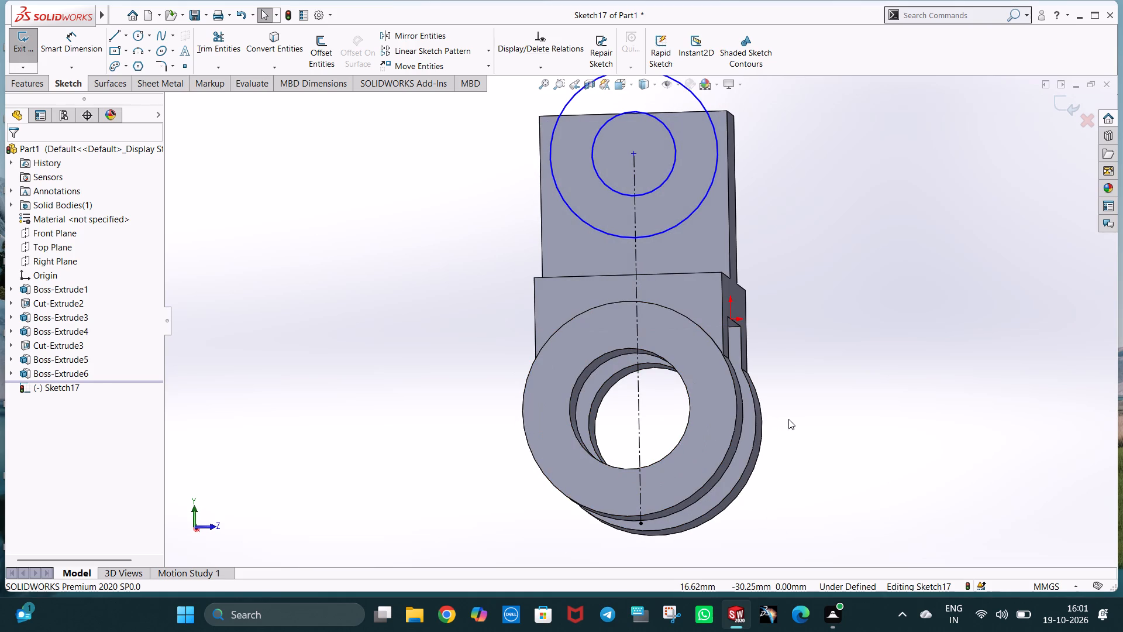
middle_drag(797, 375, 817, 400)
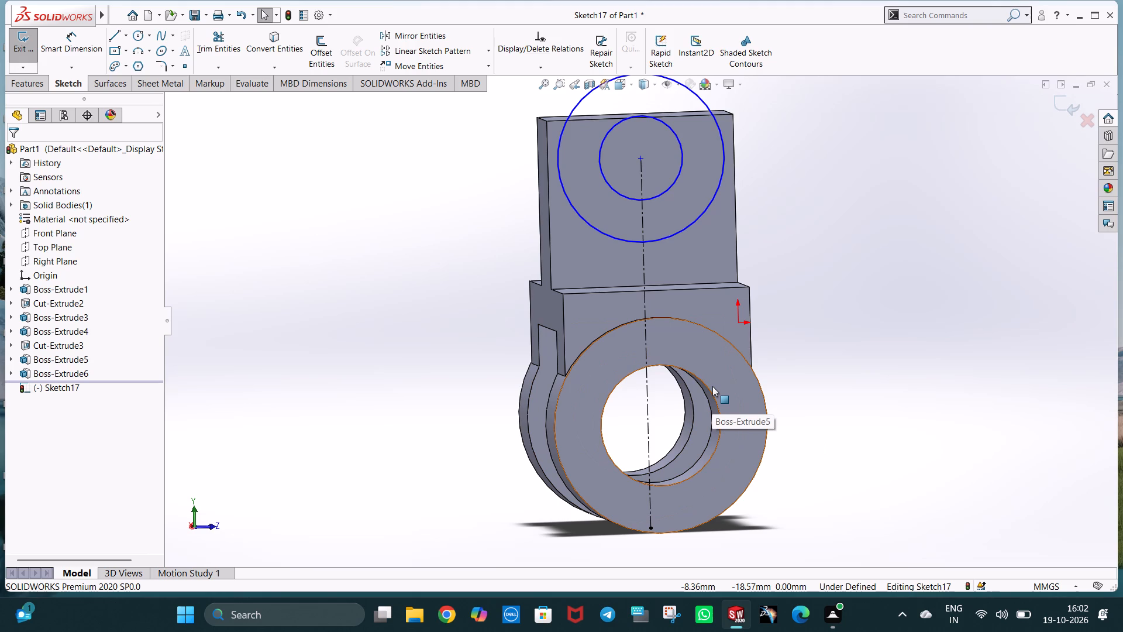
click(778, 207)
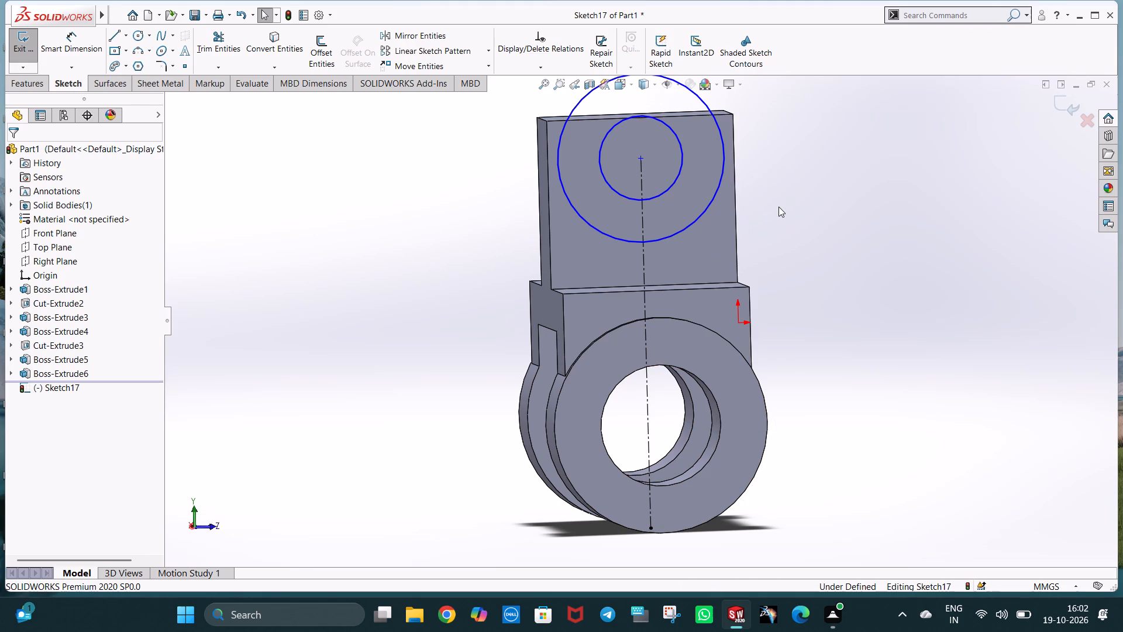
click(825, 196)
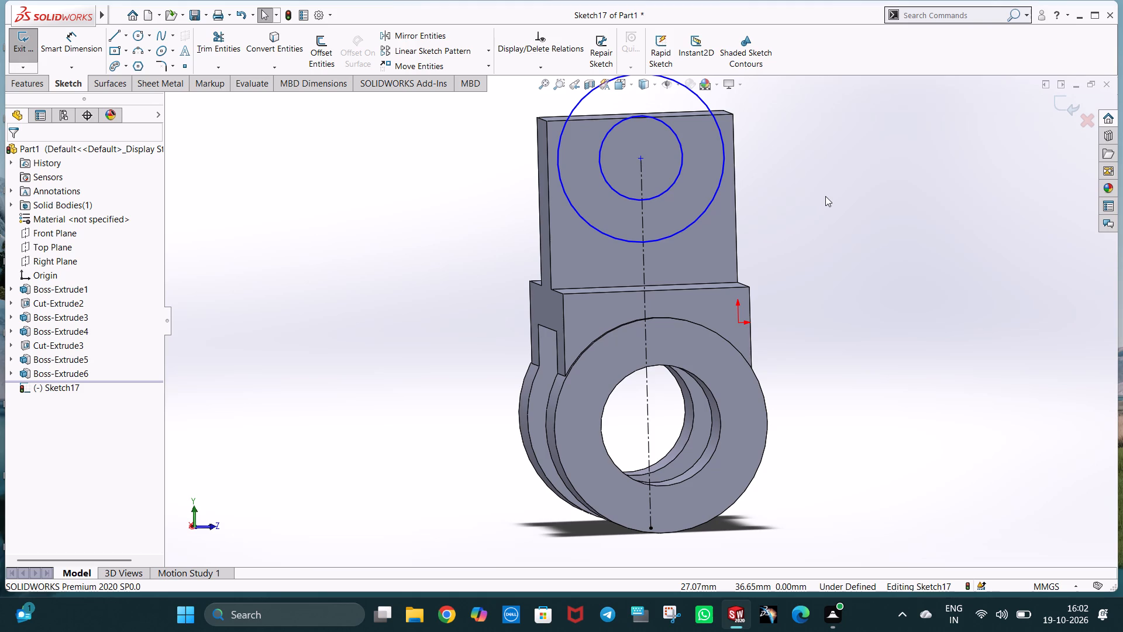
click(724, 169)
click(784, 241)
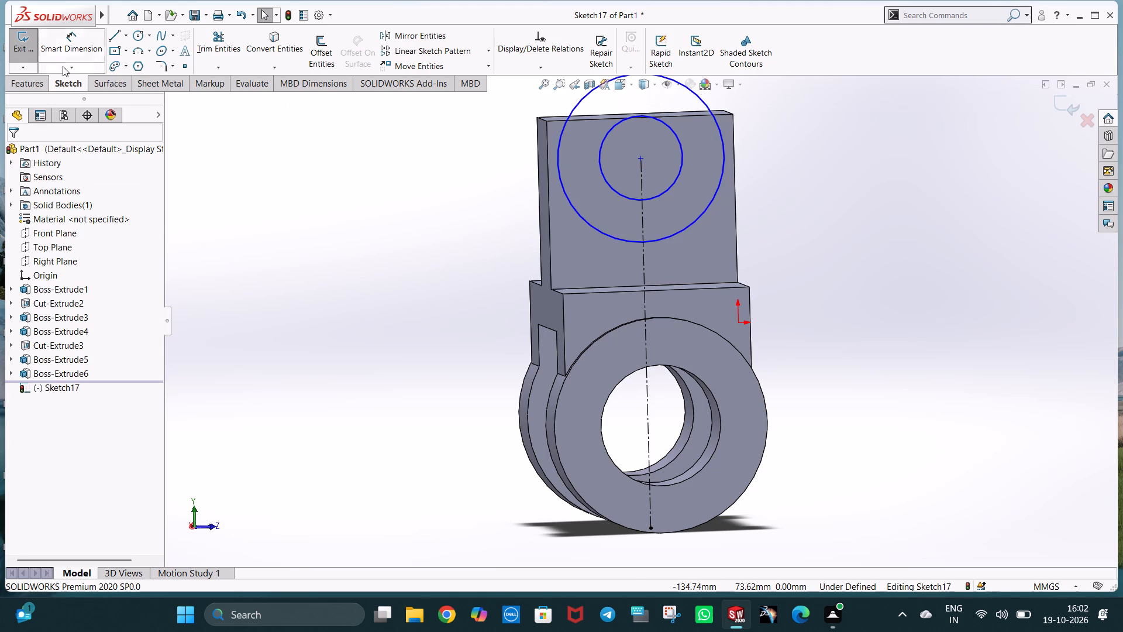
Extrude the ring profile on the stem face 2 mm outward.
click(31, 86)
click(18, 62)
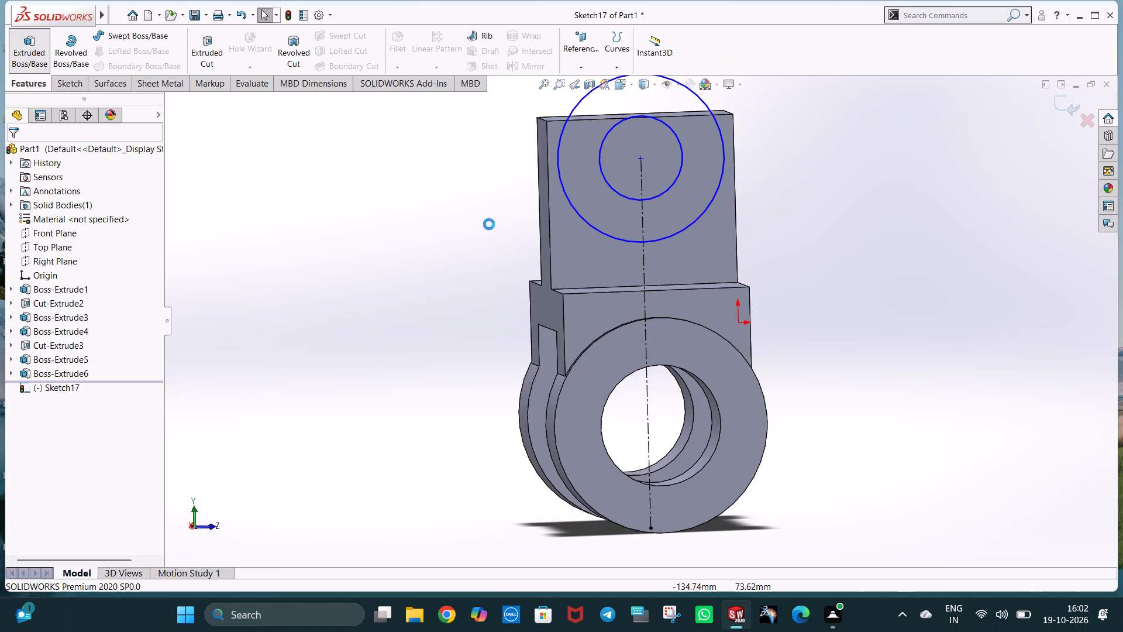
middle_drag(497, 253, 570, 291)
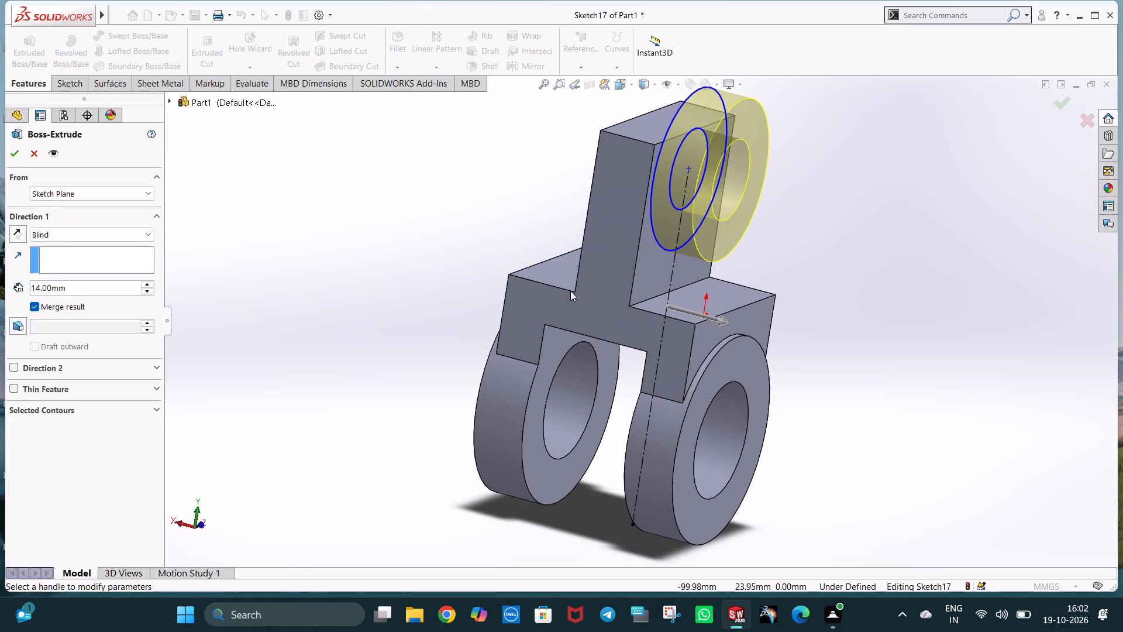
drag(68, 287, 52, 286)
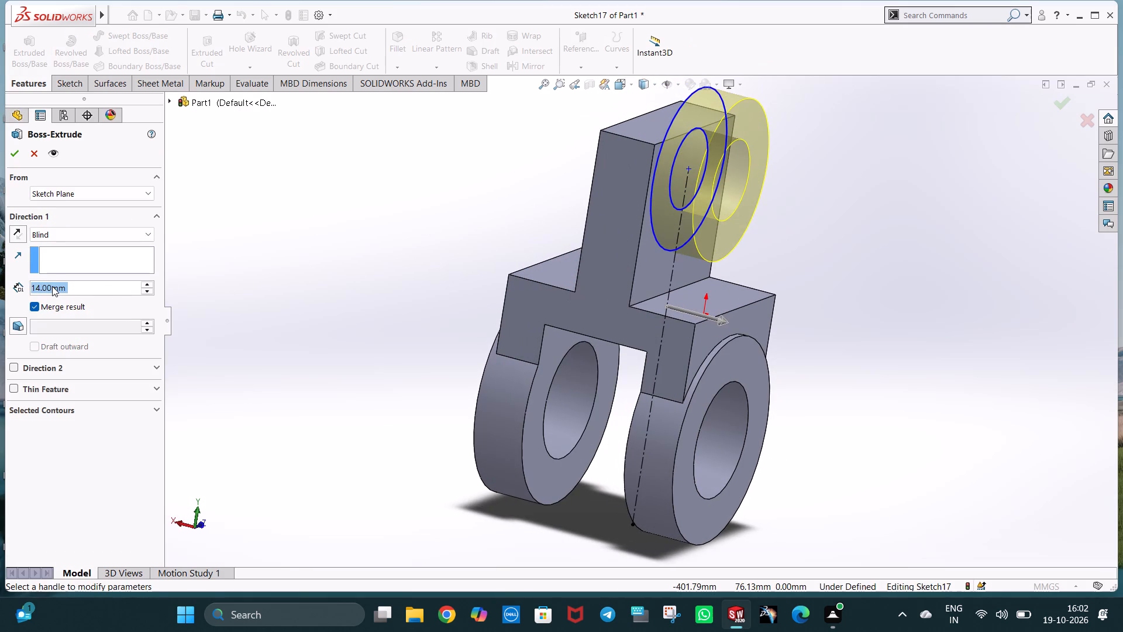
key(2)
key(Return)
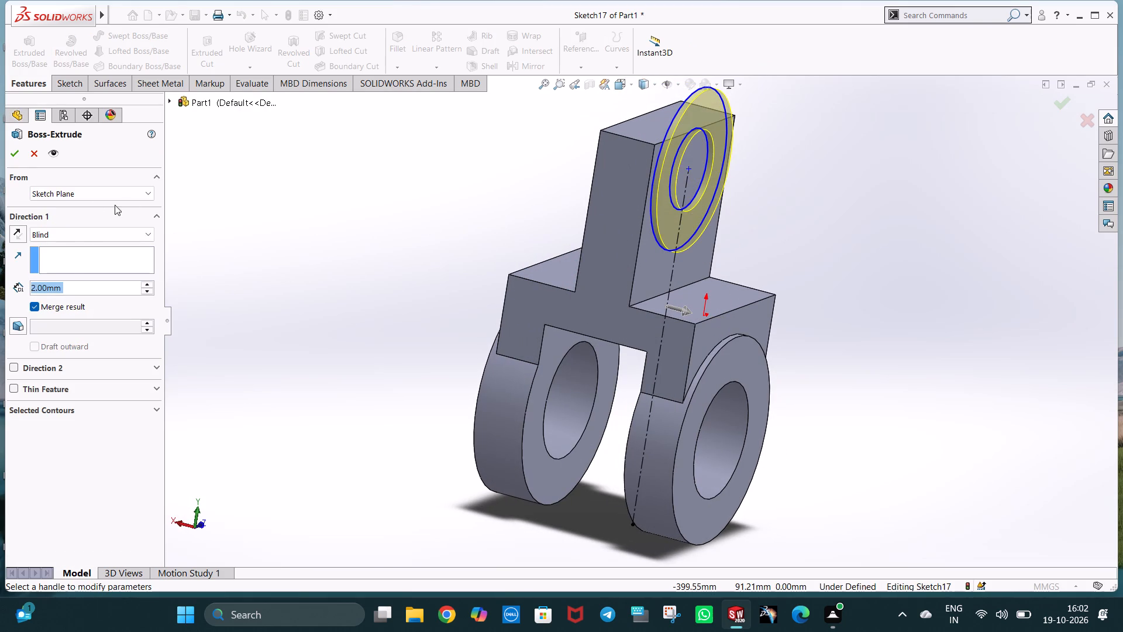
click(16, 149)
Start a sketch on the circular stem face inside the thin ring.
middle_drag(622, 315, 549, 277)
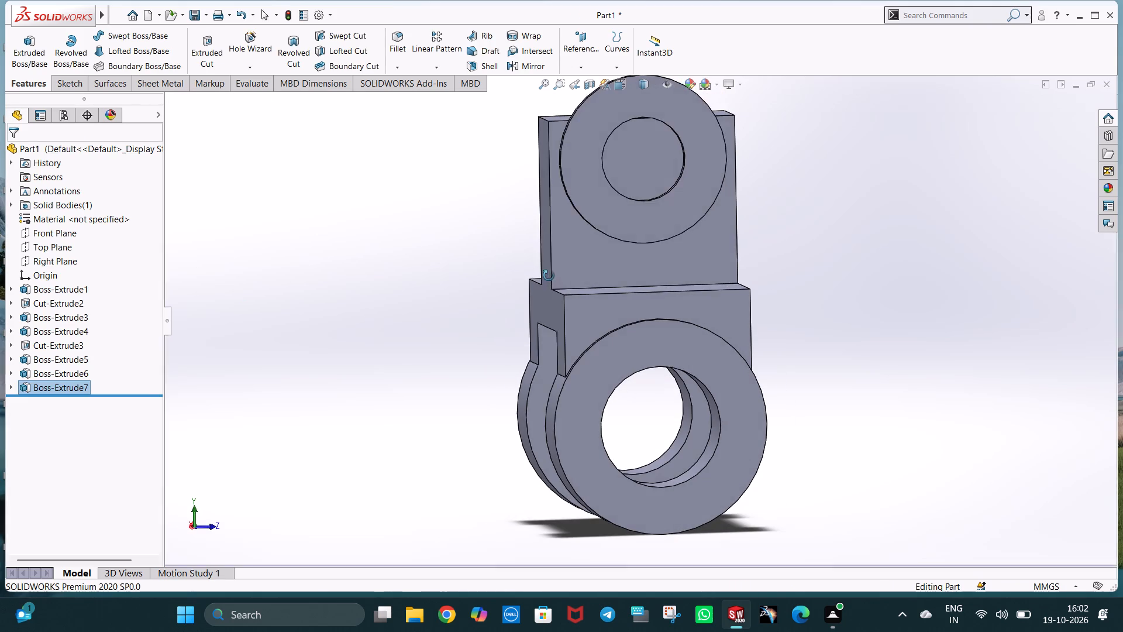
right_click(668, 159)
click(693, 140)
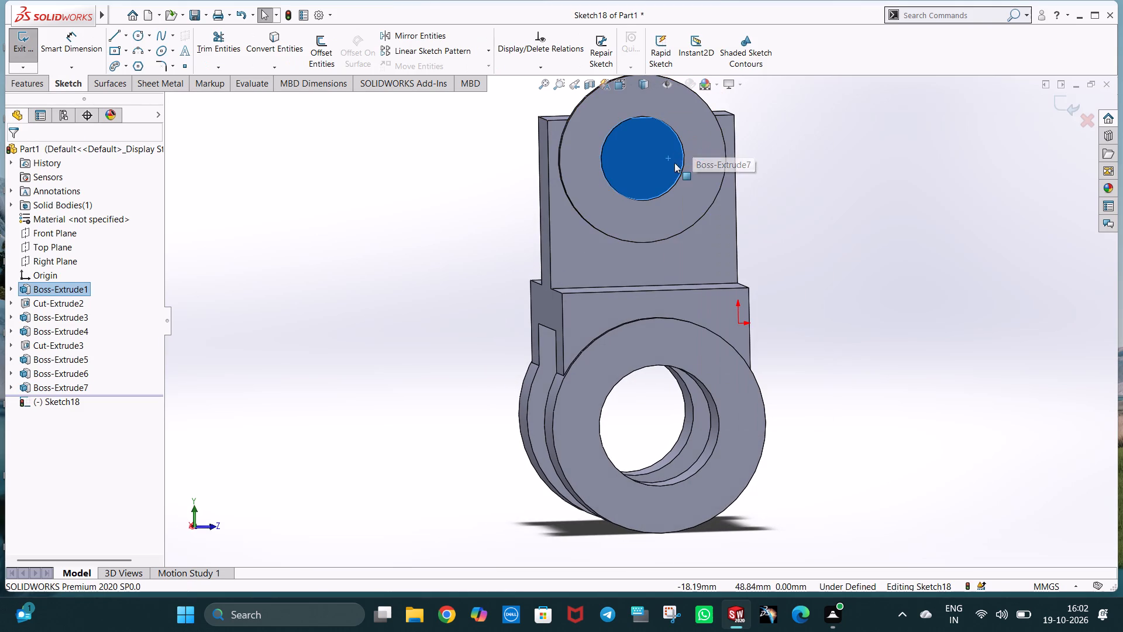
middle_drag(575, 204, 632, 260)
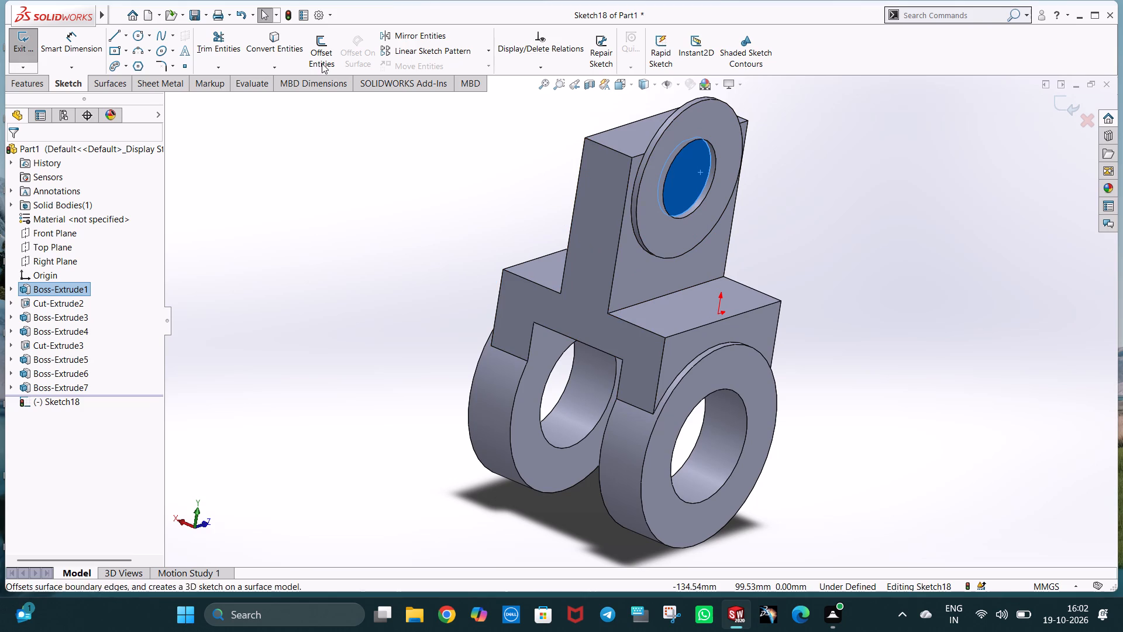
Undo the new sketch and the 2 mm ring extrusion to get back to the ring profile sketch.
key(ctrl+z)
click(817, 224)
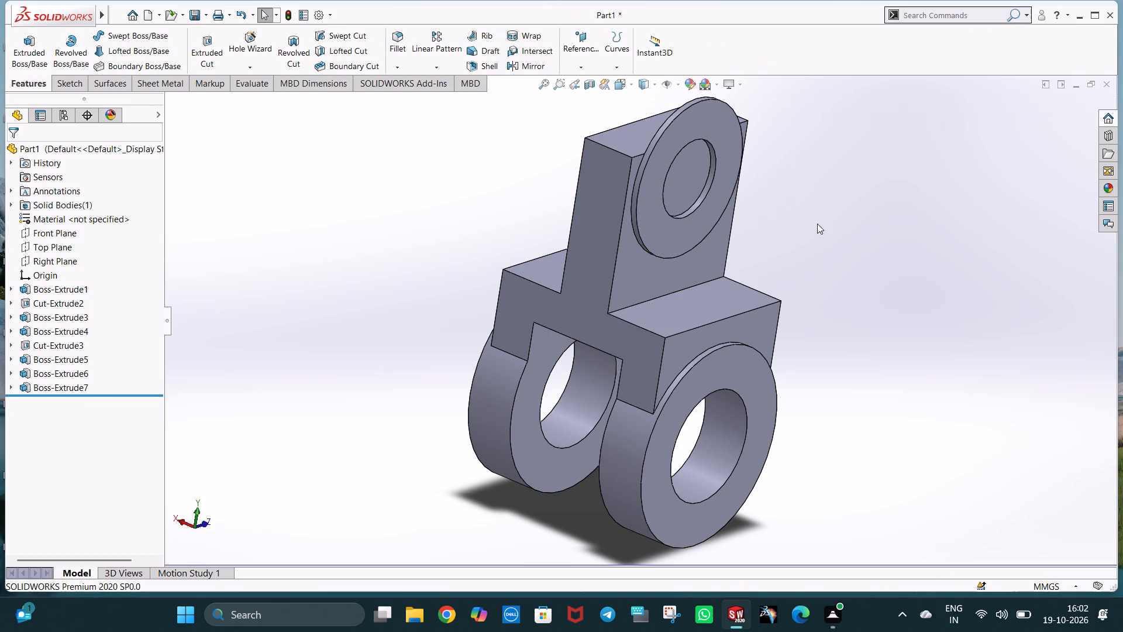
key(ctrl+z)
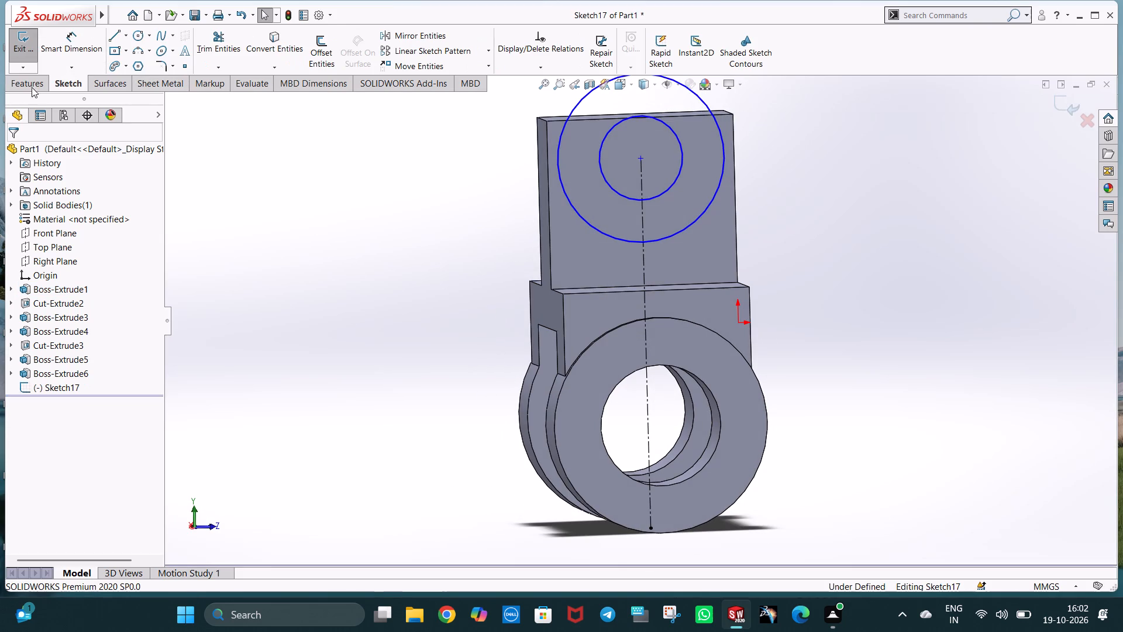
Extrude the ring profile 2 mm outward from the stem's broad side face.
click(29, 81)
click(32, 61)
middle_drag(495, 390, 549, 410)
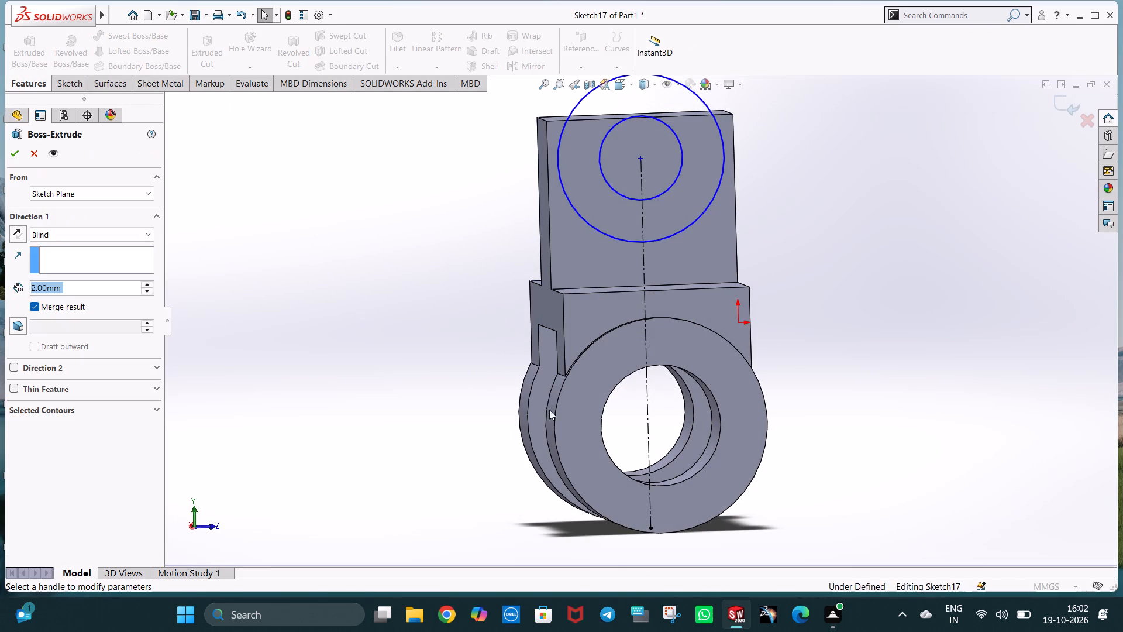
middle_drag(549, 410, 596, 469)
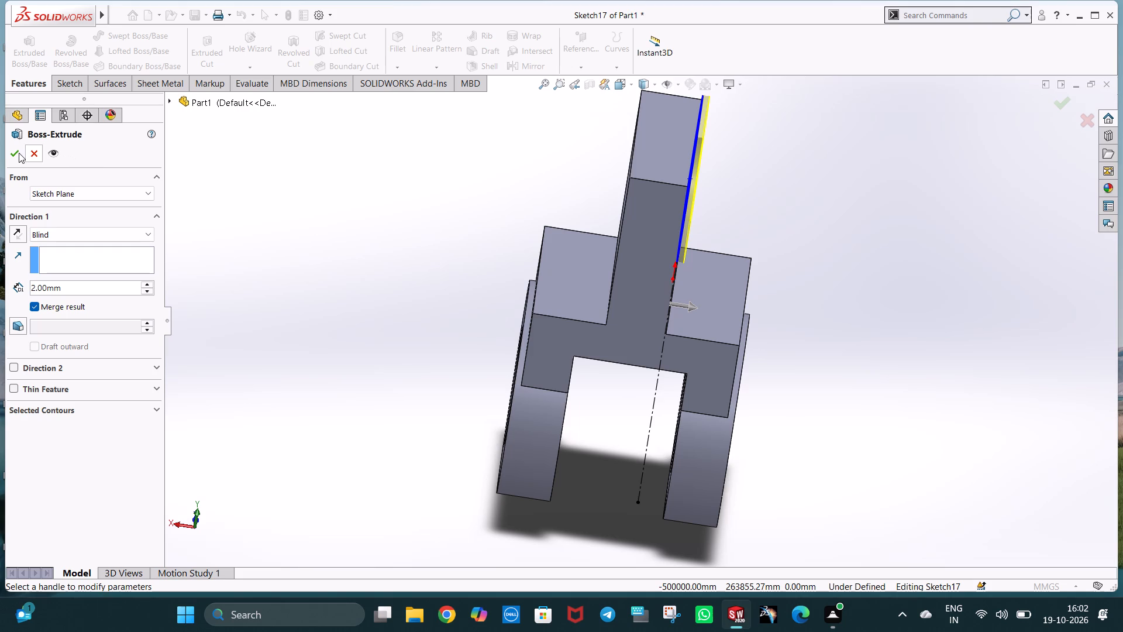
click(19, 153)
Start a sketch on the thin ring's outer face and draw two concentric circles matching its inner and outer edges.
key(ctrl+7)
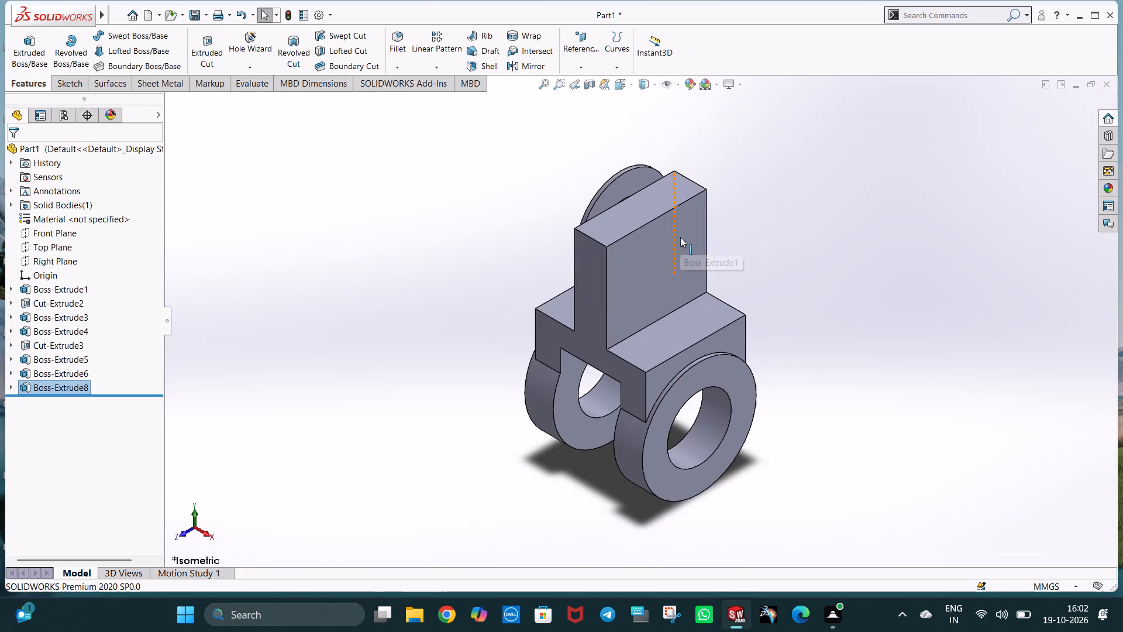
key(ctrl+8)
right_click(694, 186)
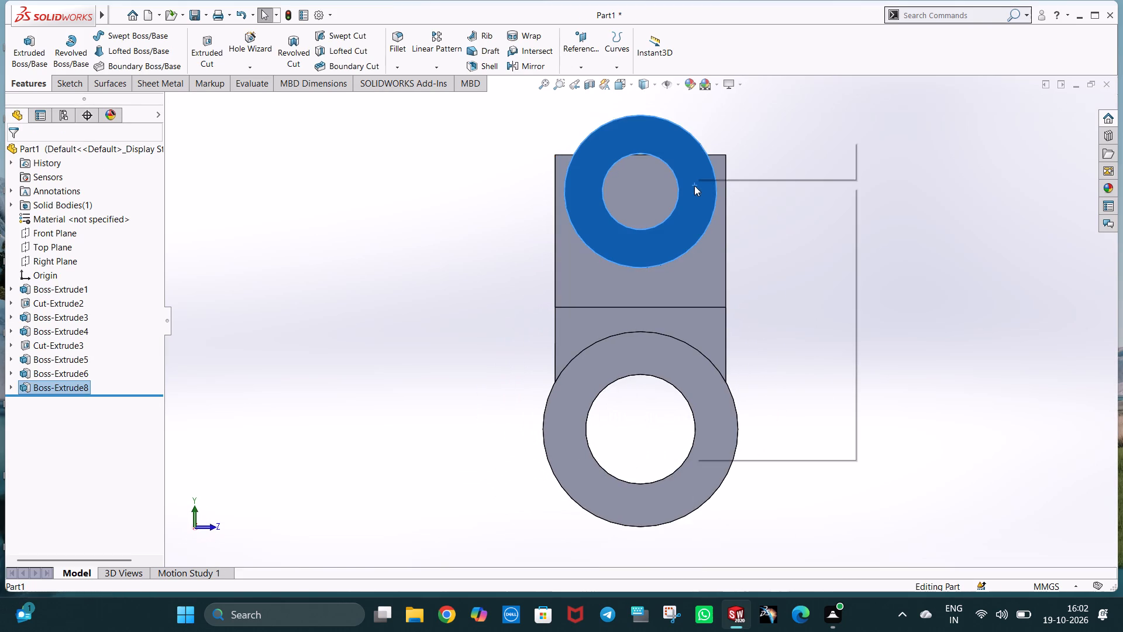
click(719, 171)
click(140, 37)
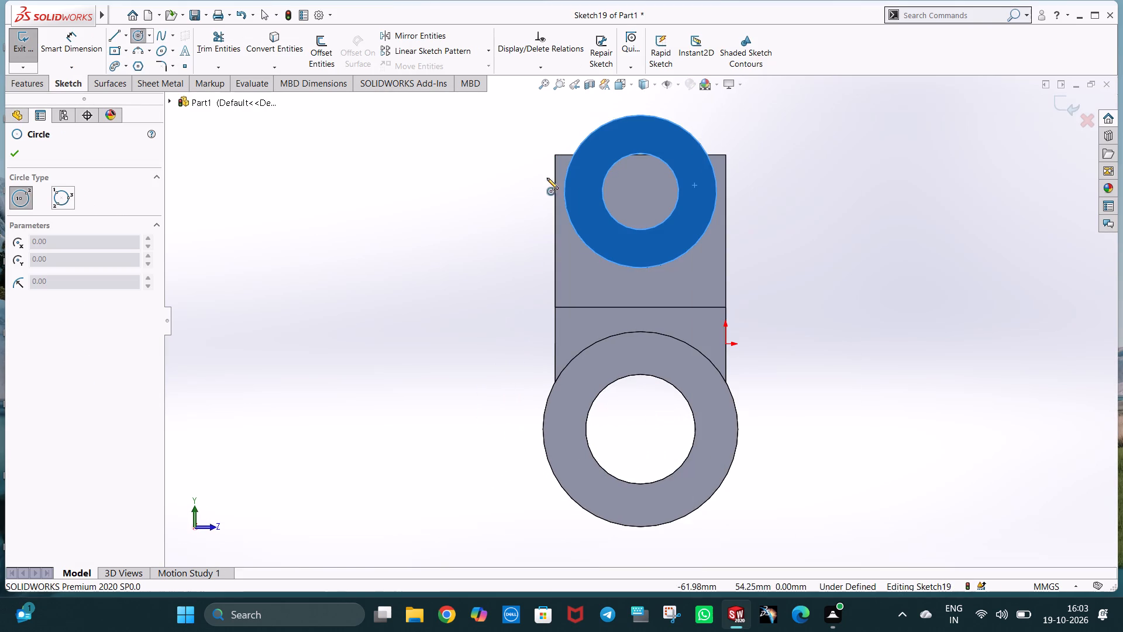
click(642, 191)
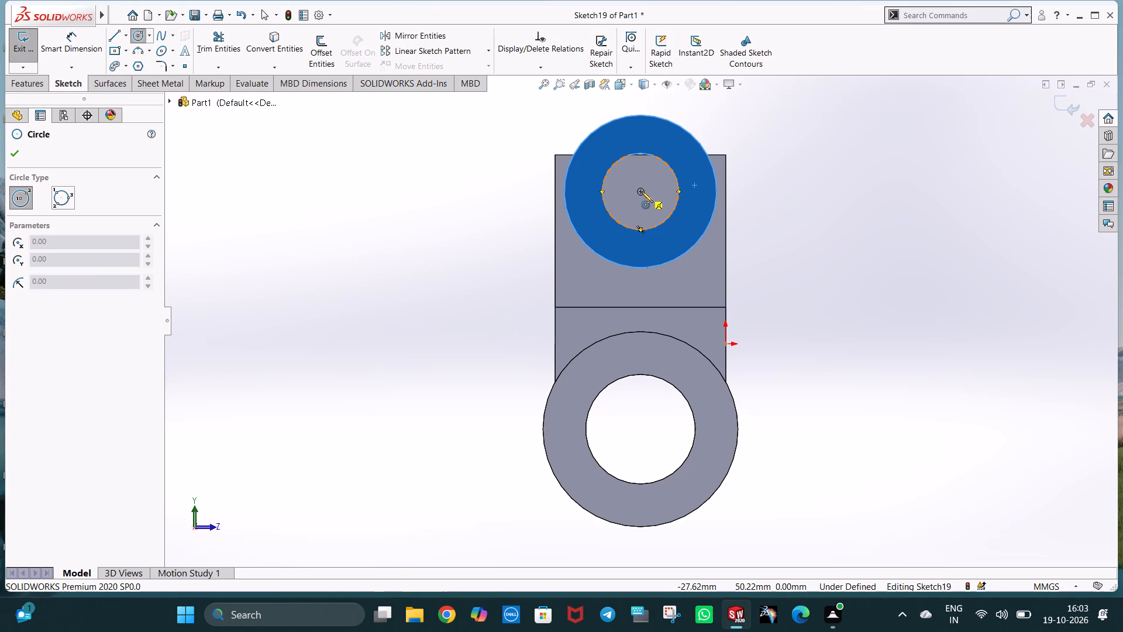
click(665, 219)
click(640, 191)
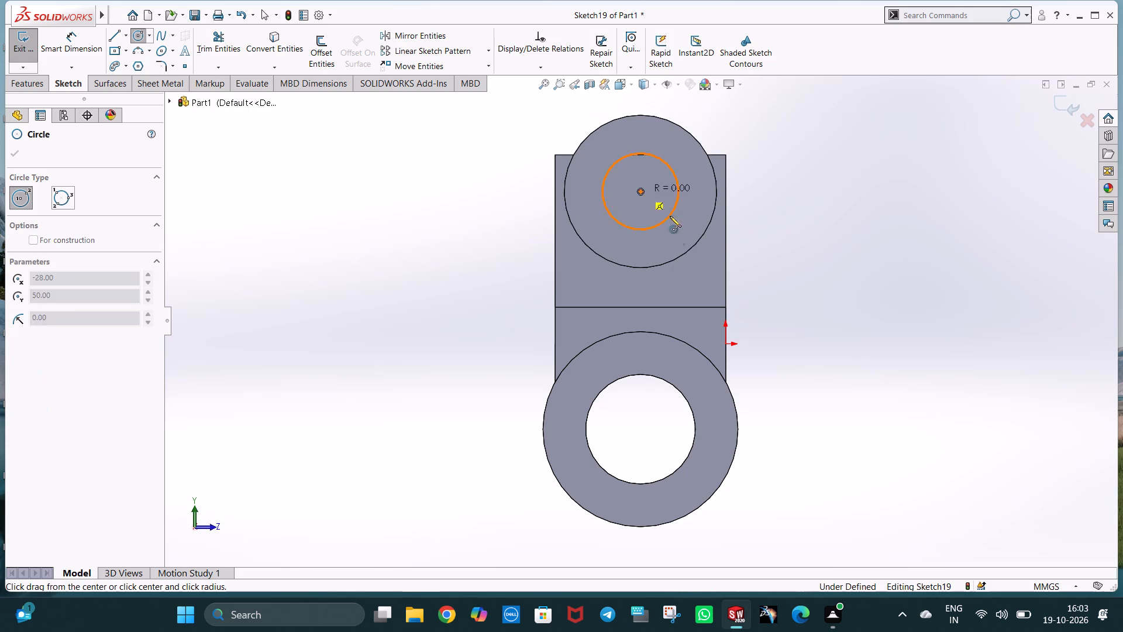
click(688, 249)
key(Escape)
key(Escape)
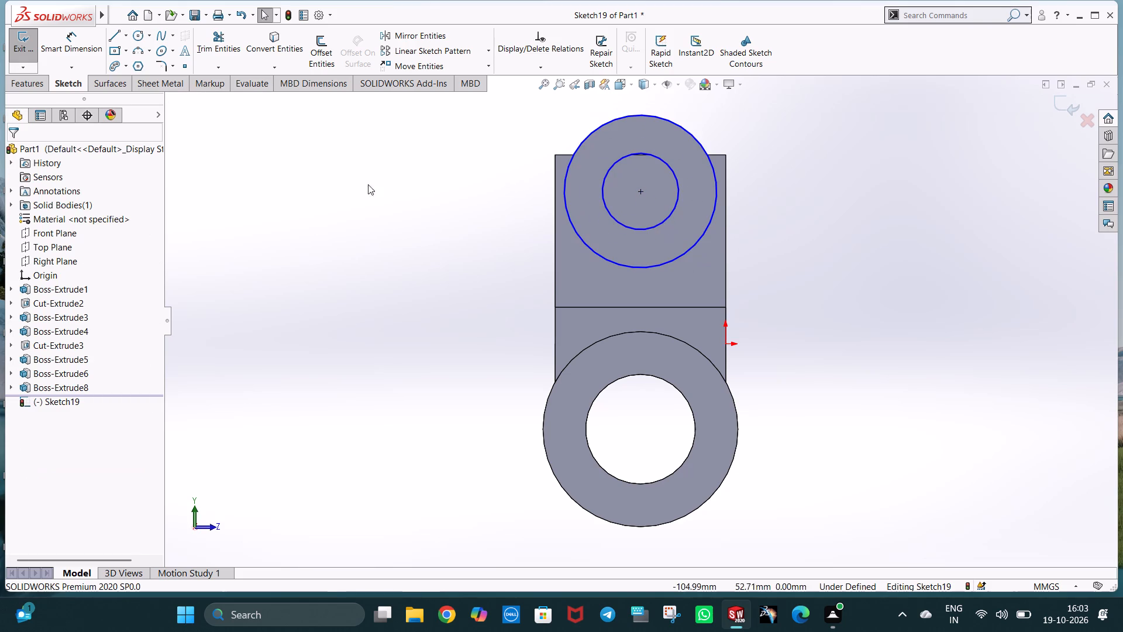
key(Escape)
Extrude the new ring profile 44 mm in the reversed direction, through the stem and out beyond its opposite face.
click(40, 88)
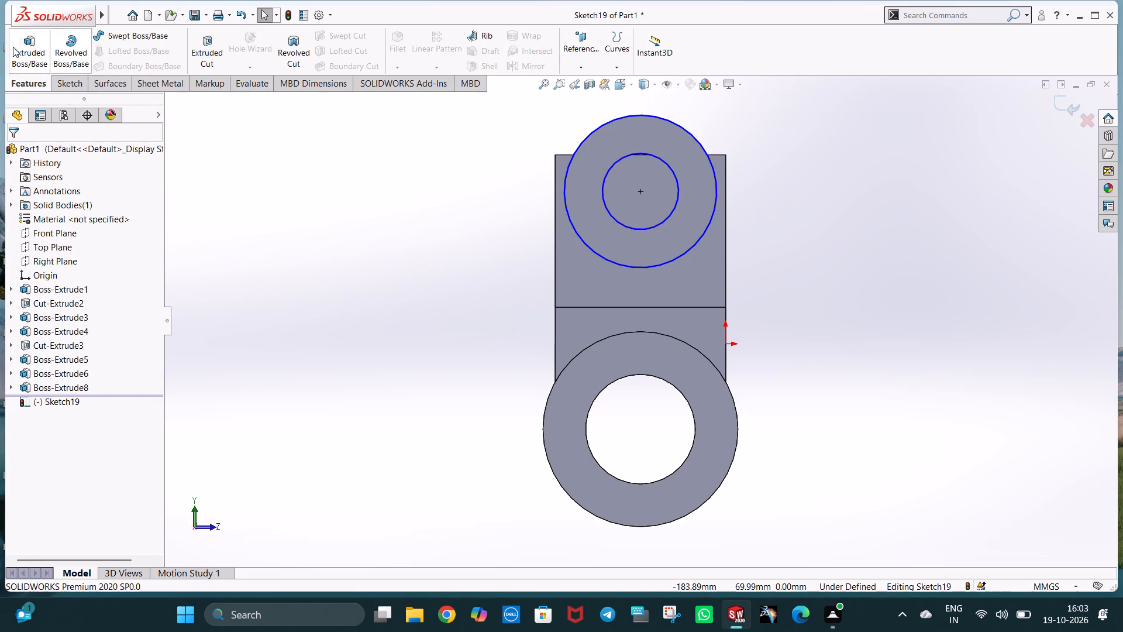
click(20, 61)
middle_drag(329, 275, 424, 324)
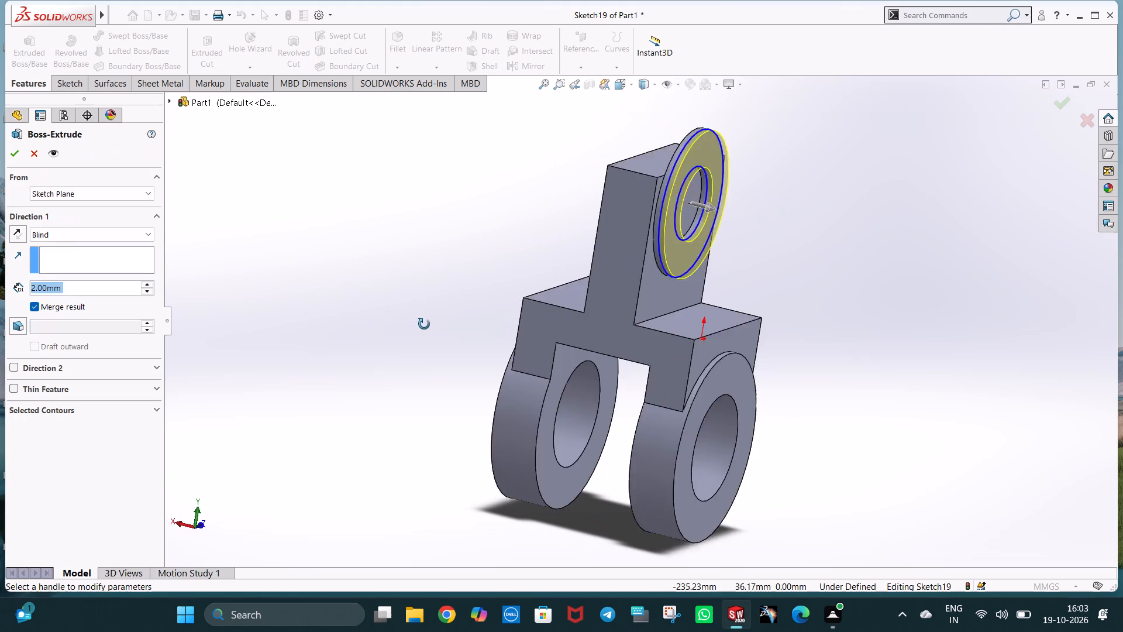
middle_drag(424, 324, 459, 336)
click(19, 230)
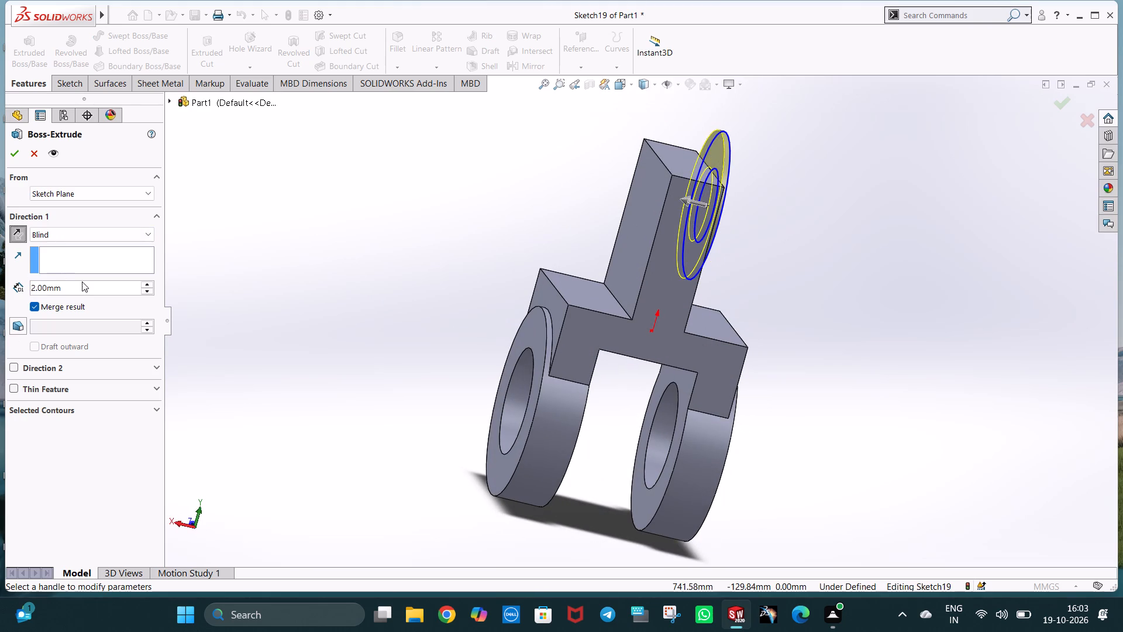
drag(83, 287, 27, 283)
middle_drag(370, 334, 354, 332)
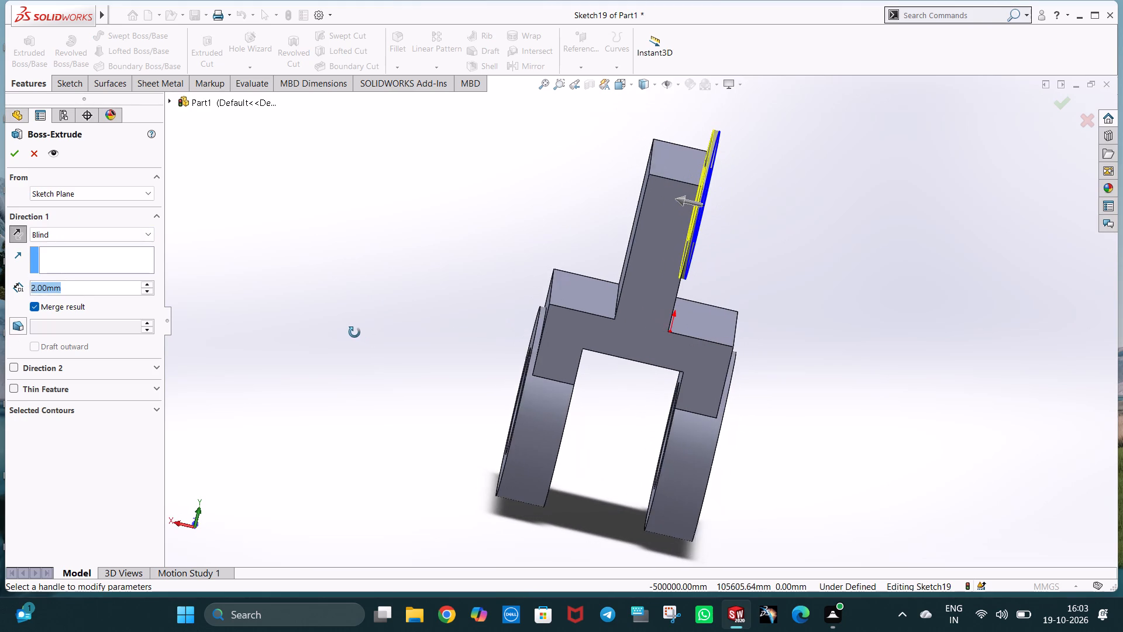
middle_drag(354, 332, 352, 331)
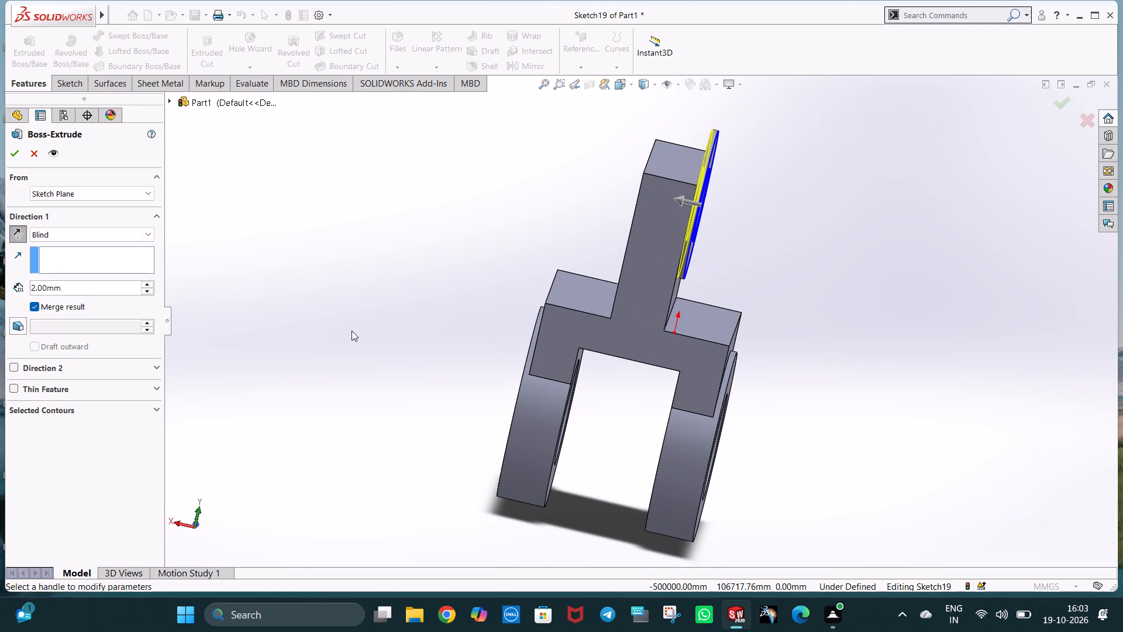
text(44)
drag(76, 289, 23, 293)
text(44)
key(Return)
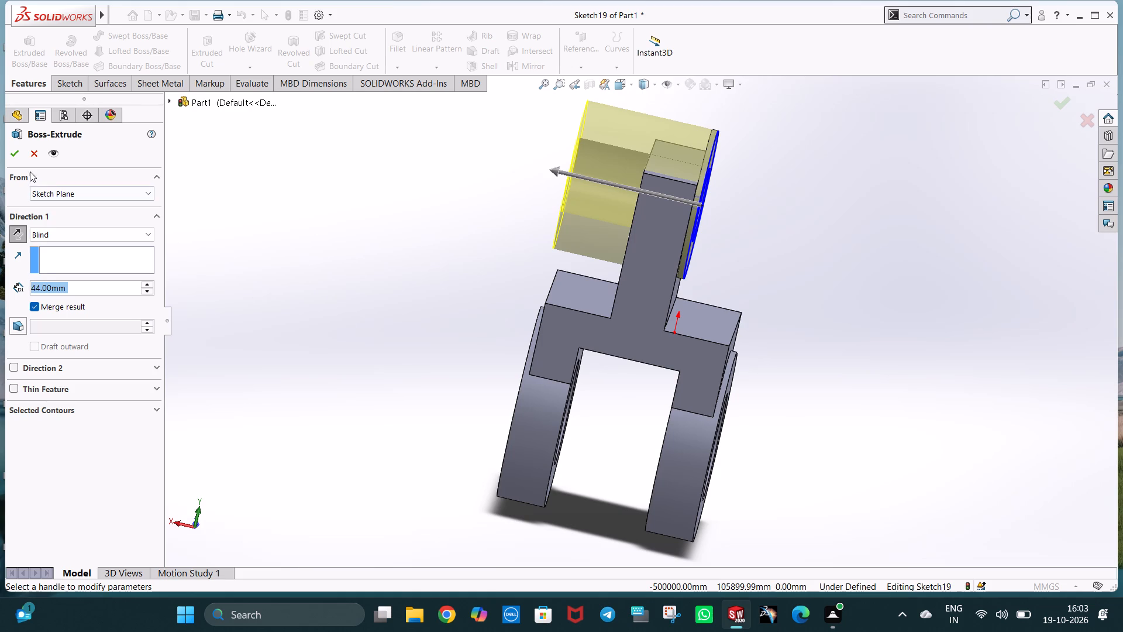
click(18, 158)
Start a sketch on the circular stem face inside the ring and draw a concentric circle of 12.5 mm radius.
middle_drag(550, 324, 483, 296)
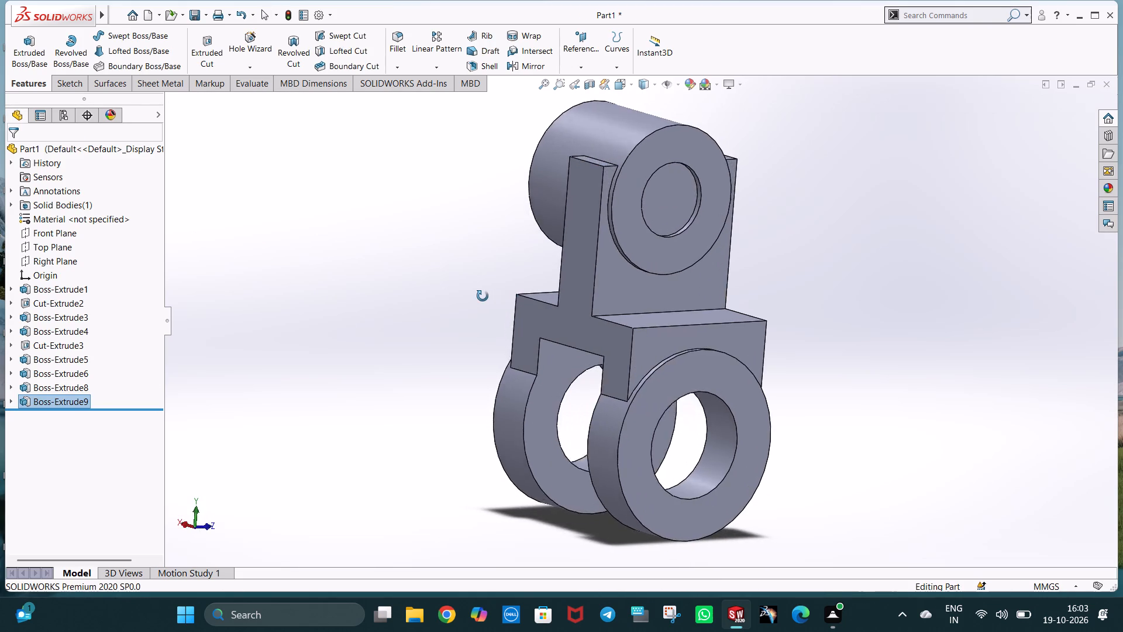
middle_drag(483, 296, 475, 290)
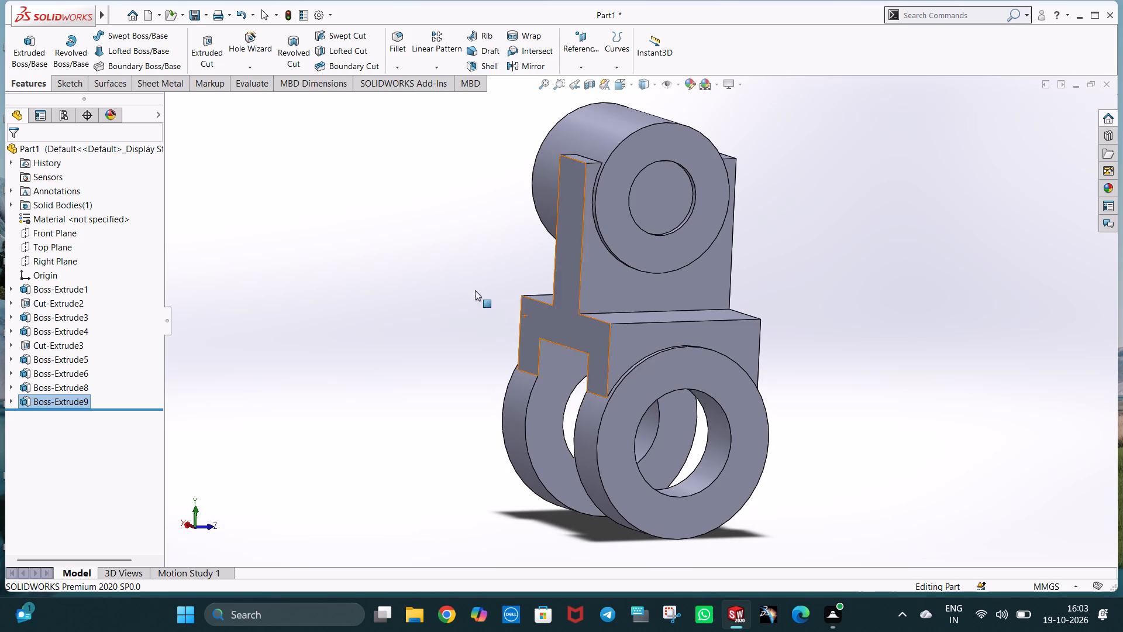
middle_drag(593, 292, 554, 268)
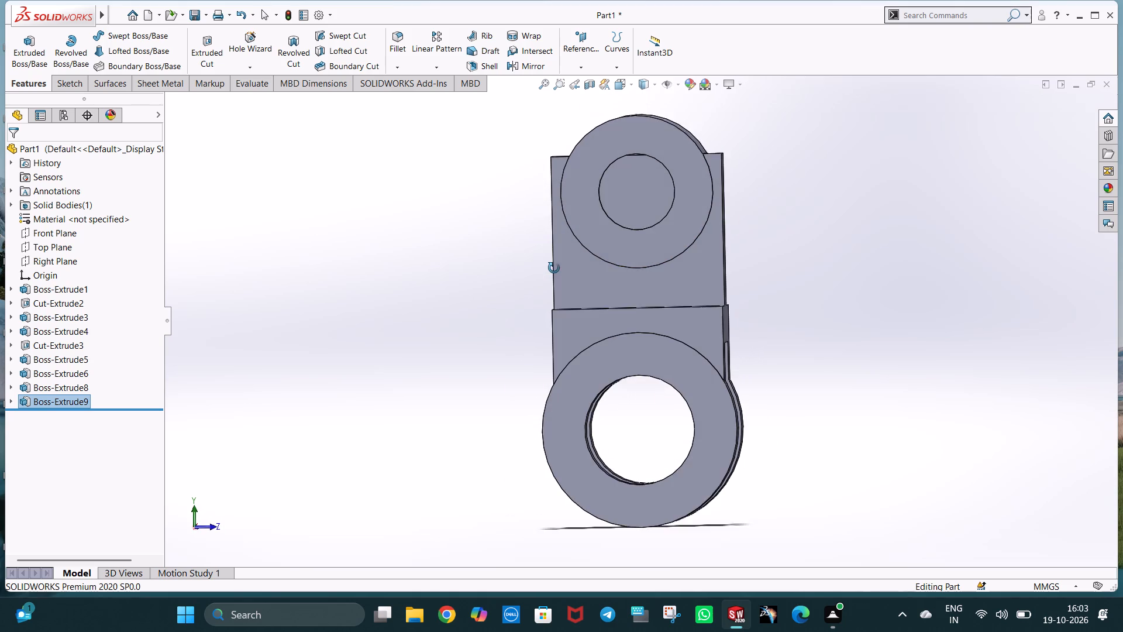
middle_drag(554, 268, 560, 263)
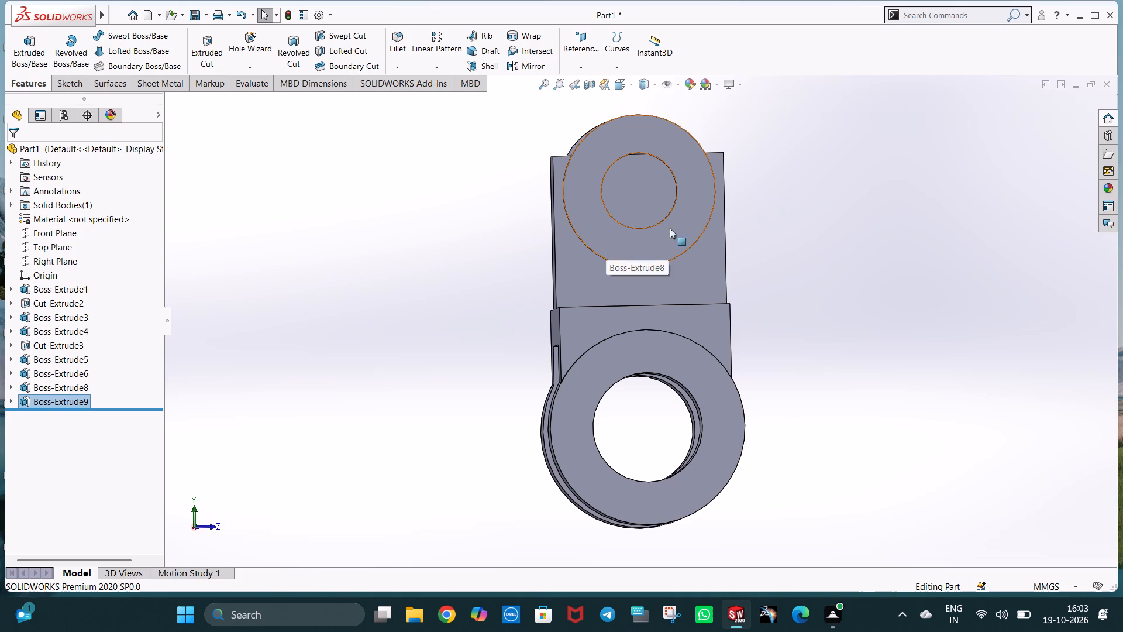
middle_drag(778, 221, 760, 242)
right_click(654, 207)
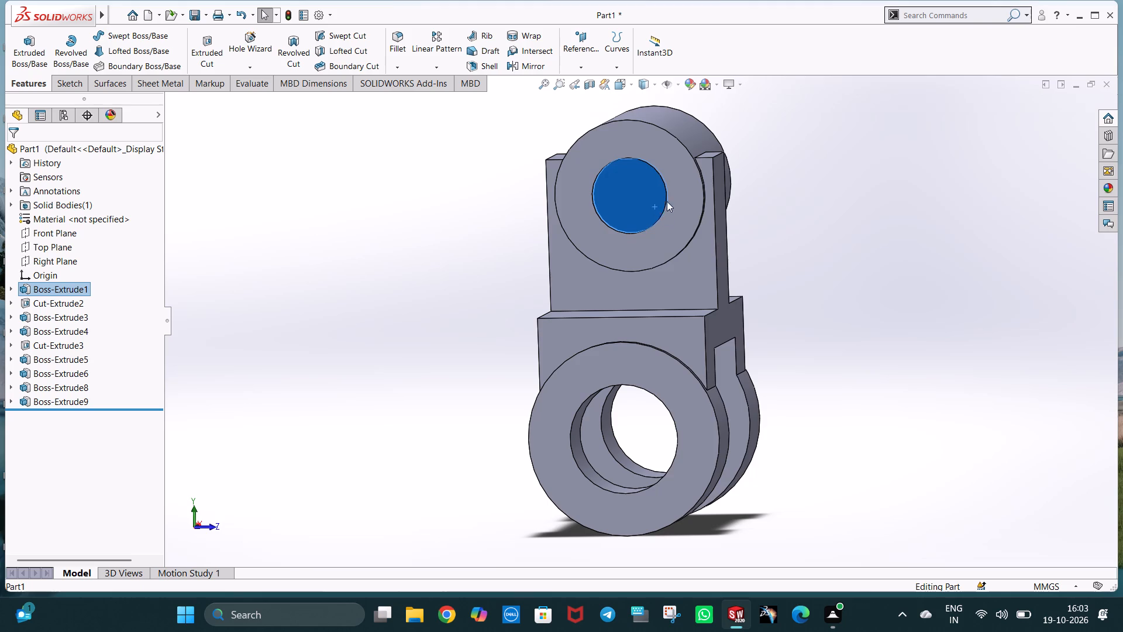
click(688, 191)
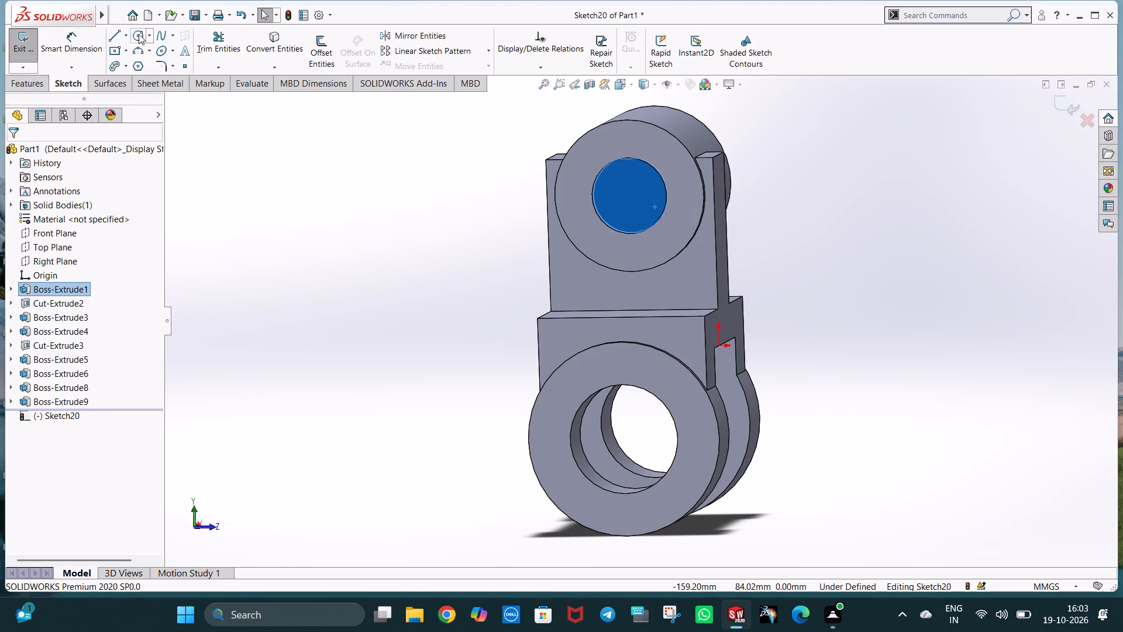
click(139, 34)
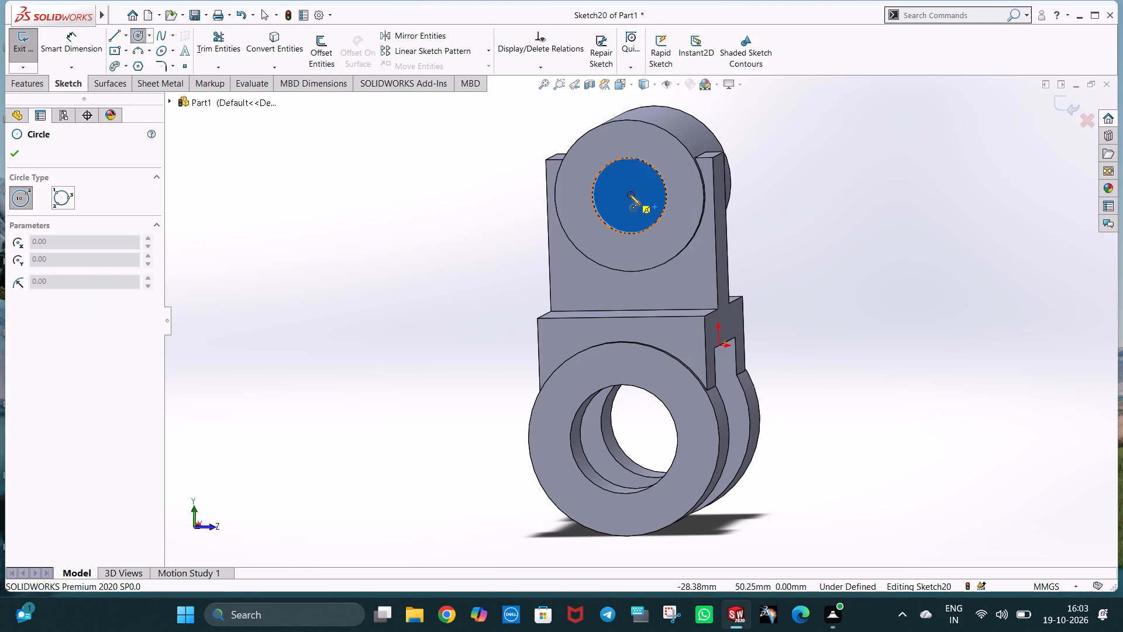
click(629, 194)
click(650, 228)
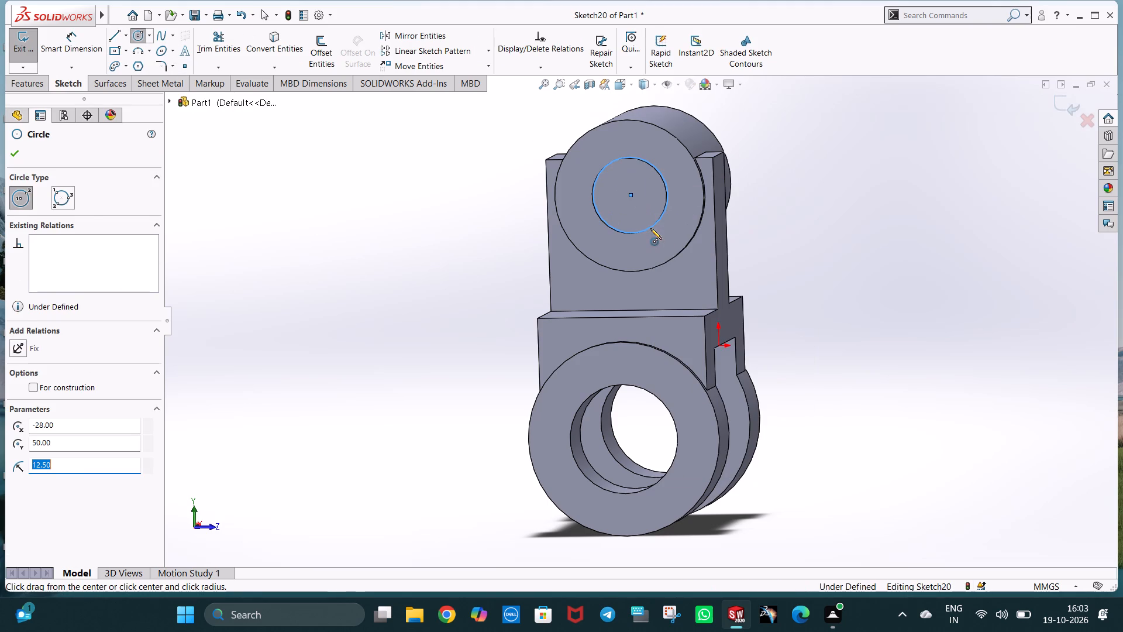
Cut-extrude the 12.5 mm-radius circle 44 mm blind through the stem and its cylindrical boss.
key(Escape)
key(ctrl+7)
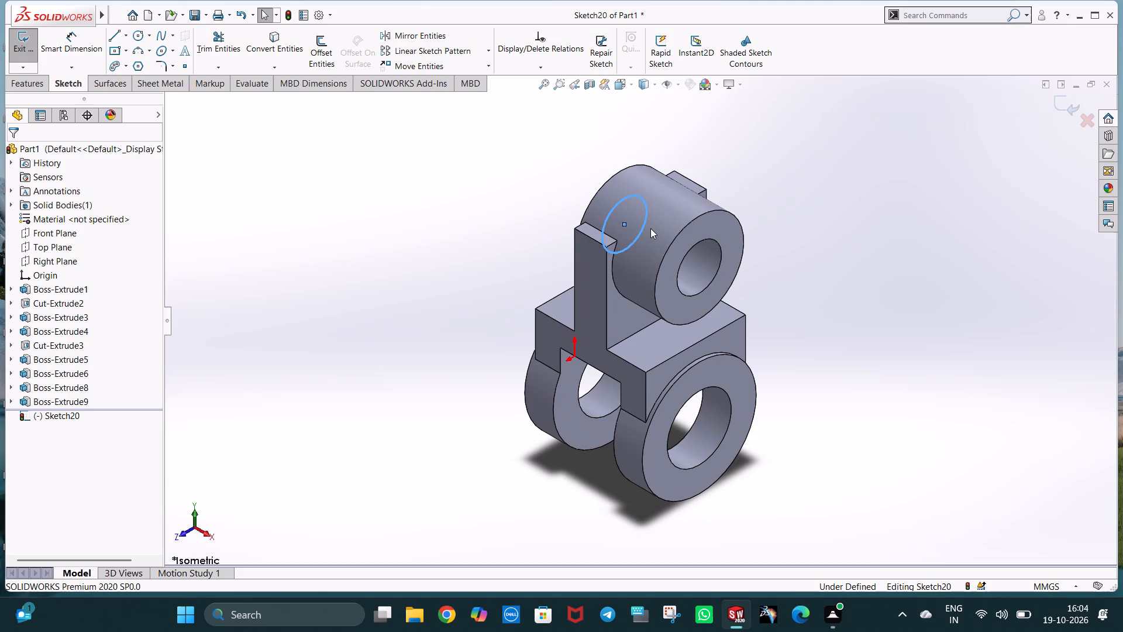
key(ctrl+8)
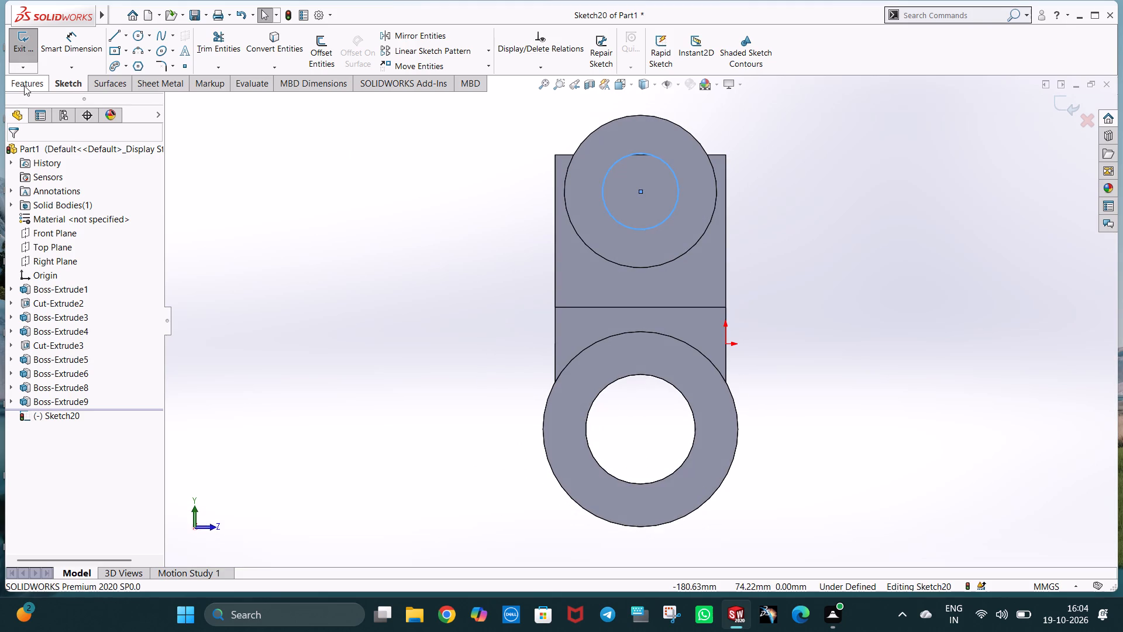
click(24, 85)
click(199, 60)
middle_drag(463, 265, 464, 265)
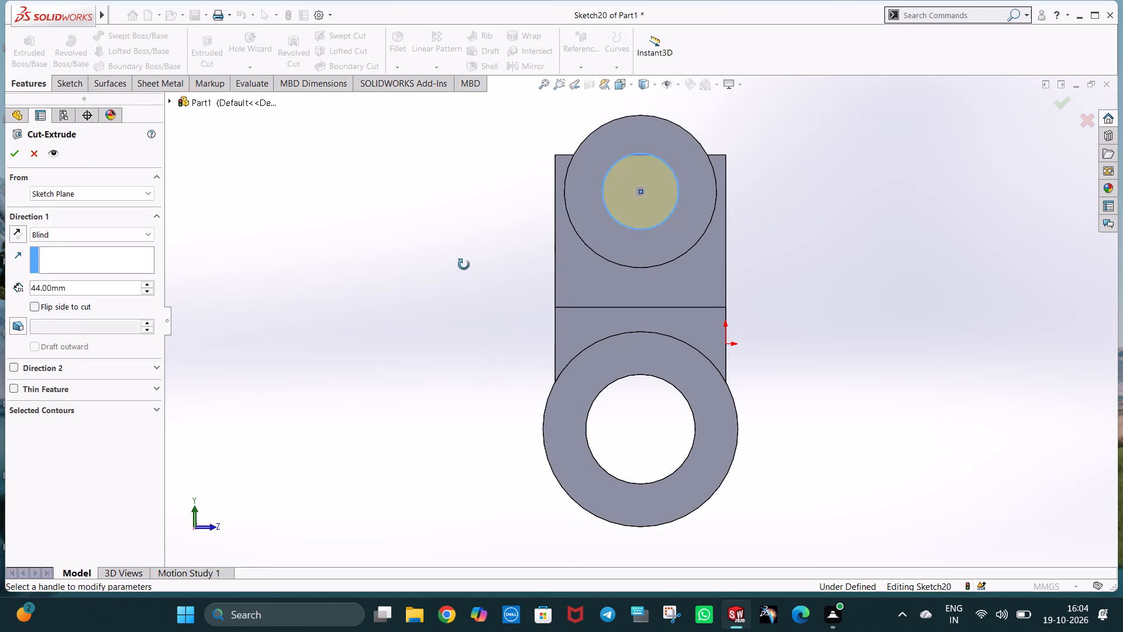
middle_drag(464, 265, 545, 308)
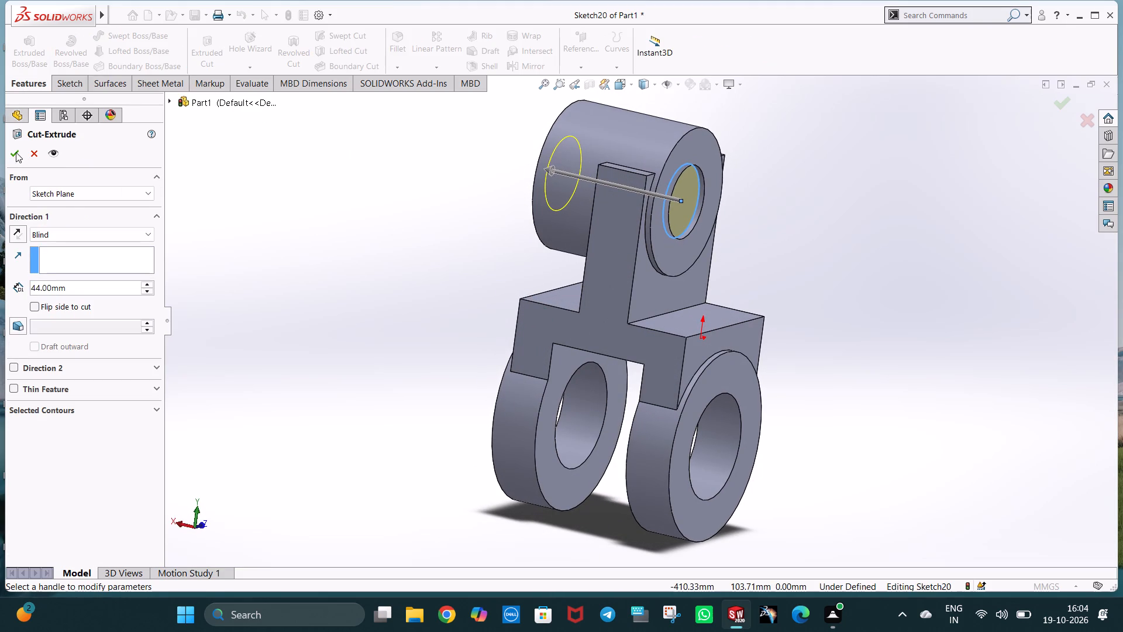
click(16, 152)
click(824, 262)
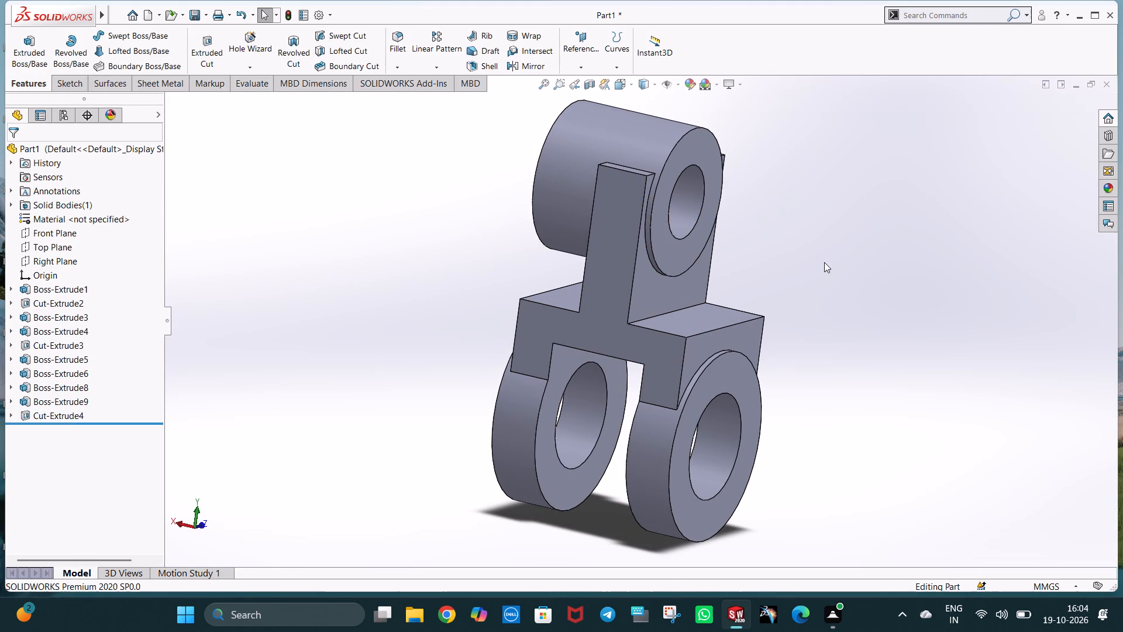
middle_drag(824, 262, 785, 256)
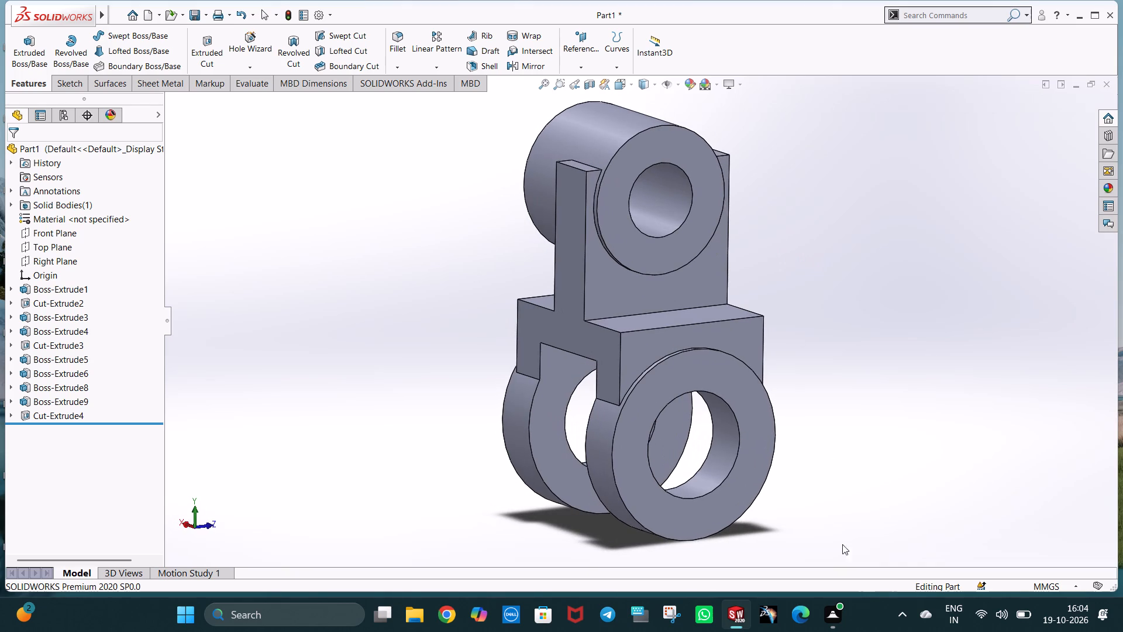
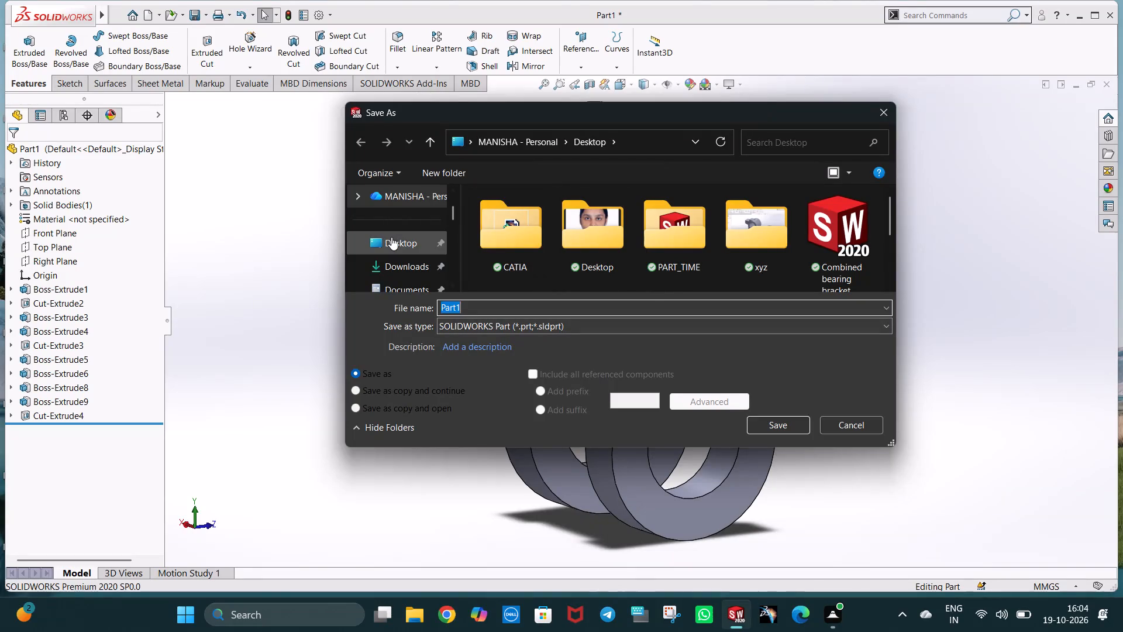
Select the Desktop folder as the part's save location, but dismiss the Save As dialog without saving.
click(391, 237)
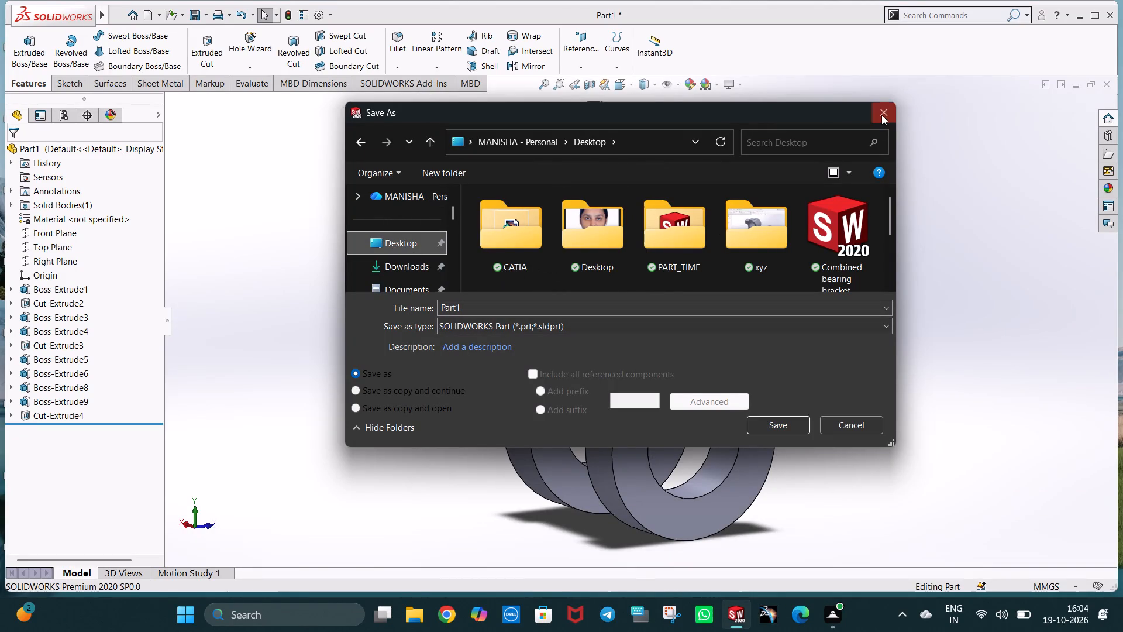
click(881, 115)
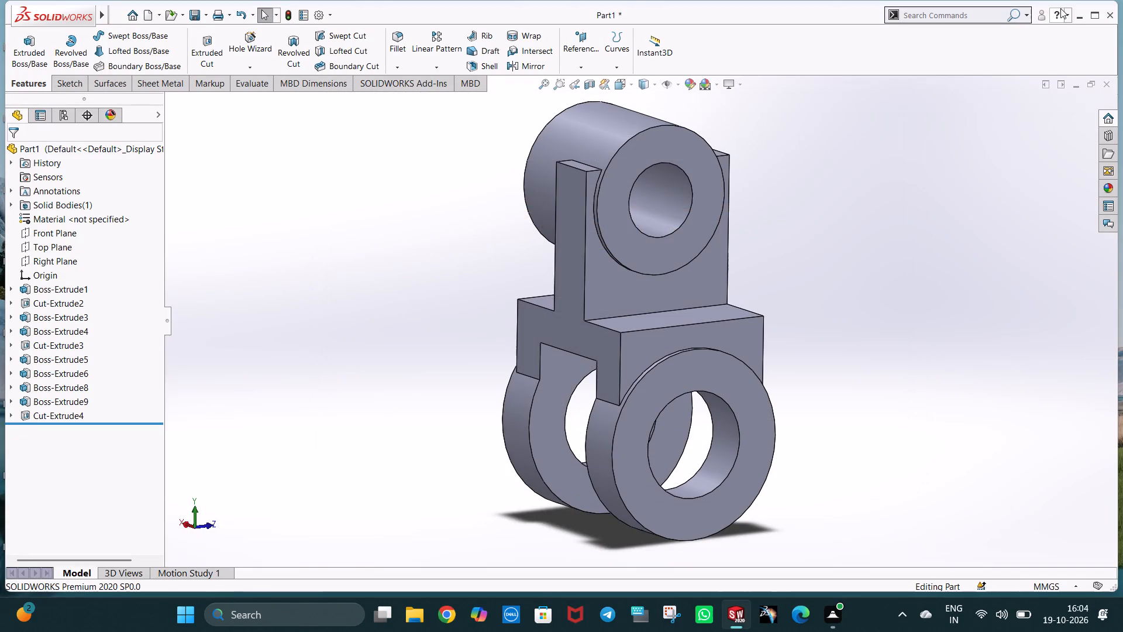
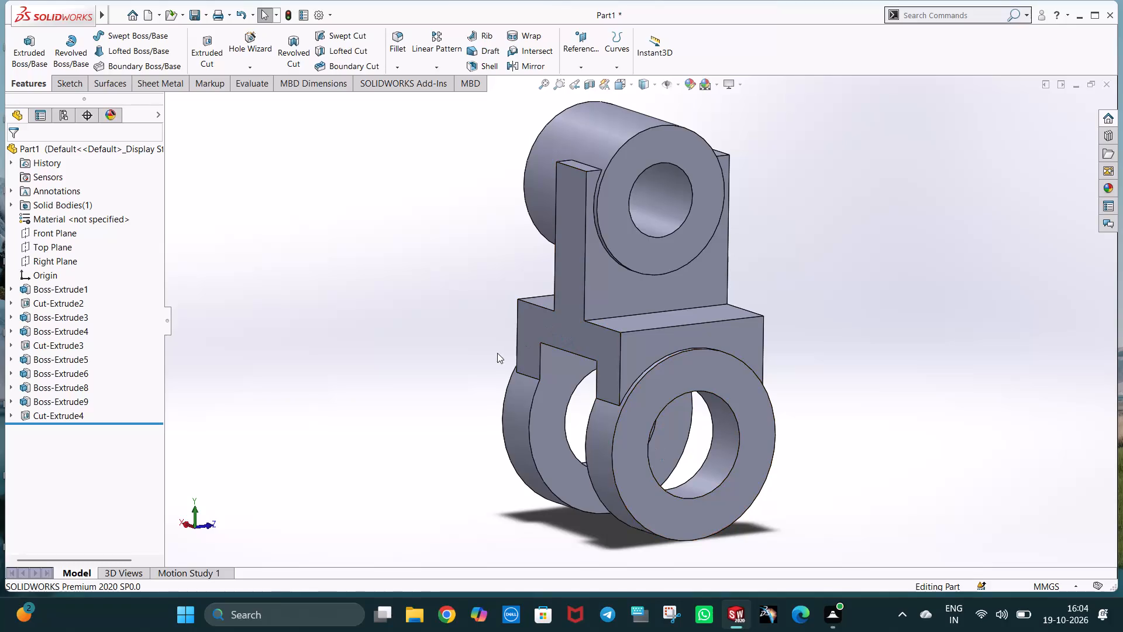
Save the part in the Desktop folder as a SOLIDWORKS Part named Combined bearing bracket, replacing the existing file of that name.
key(ctrl+s)
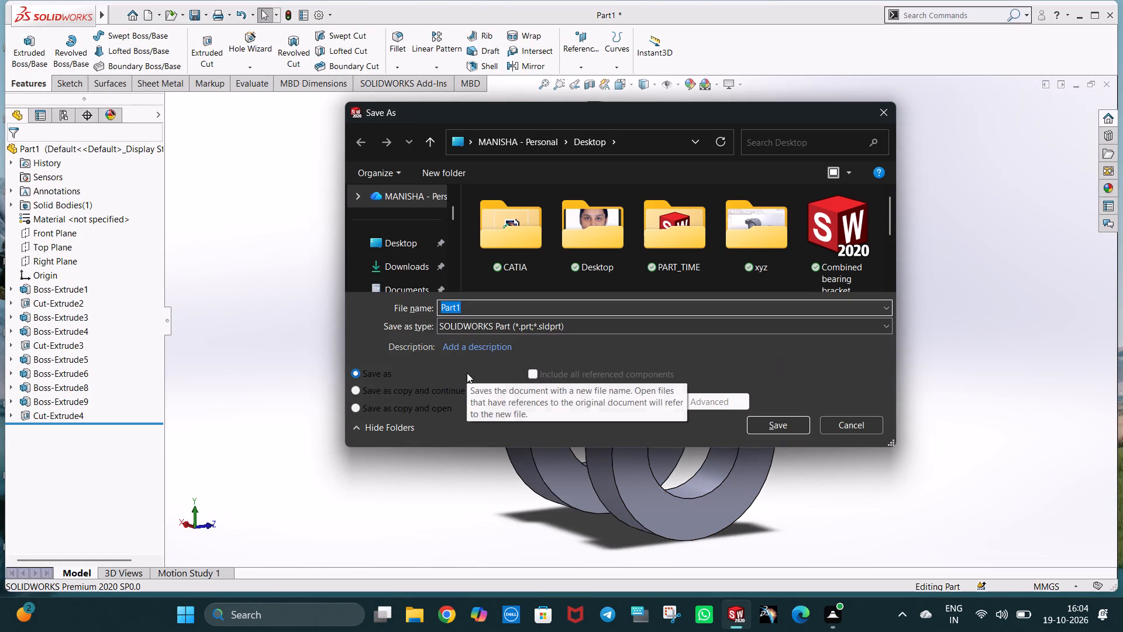
key(BackSpace)
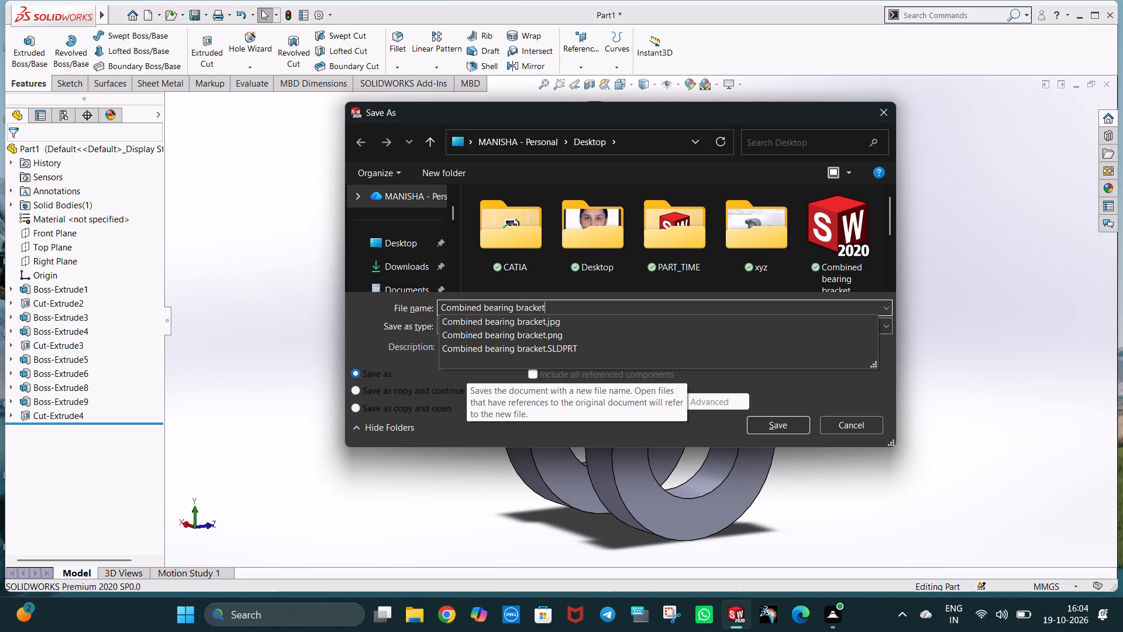
click(391, 247)
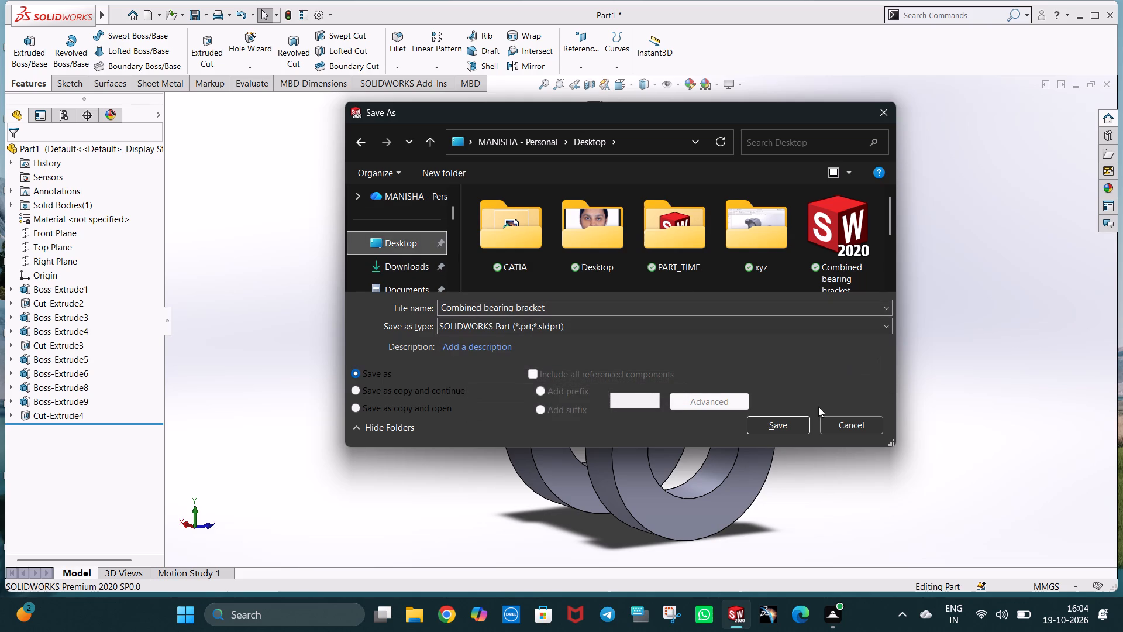
click(797, 417)
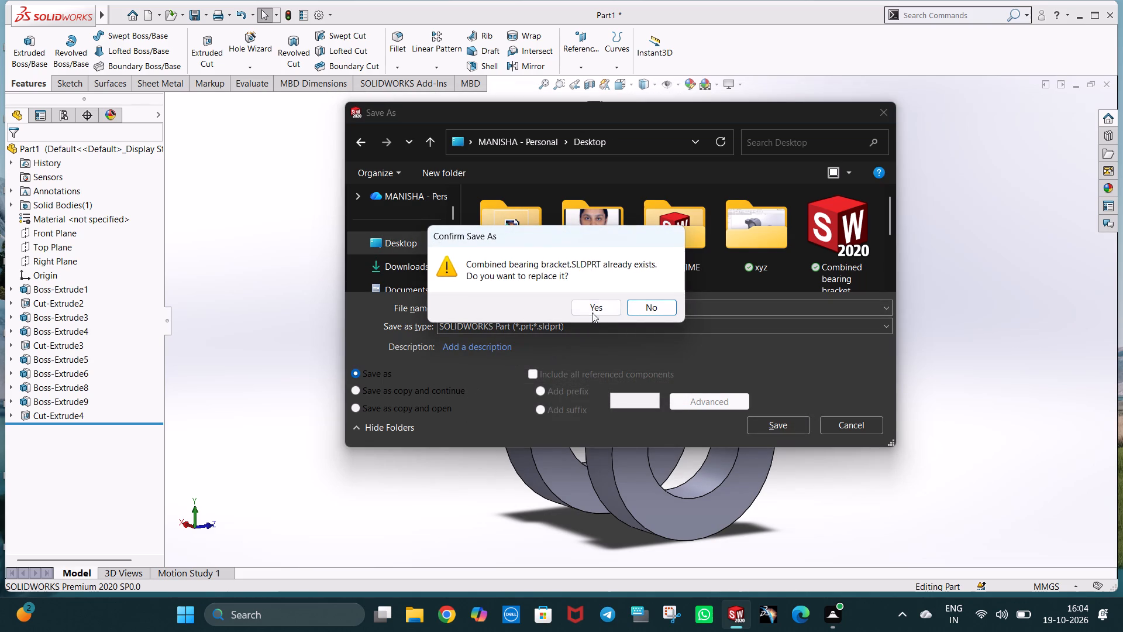
click(656, 308)
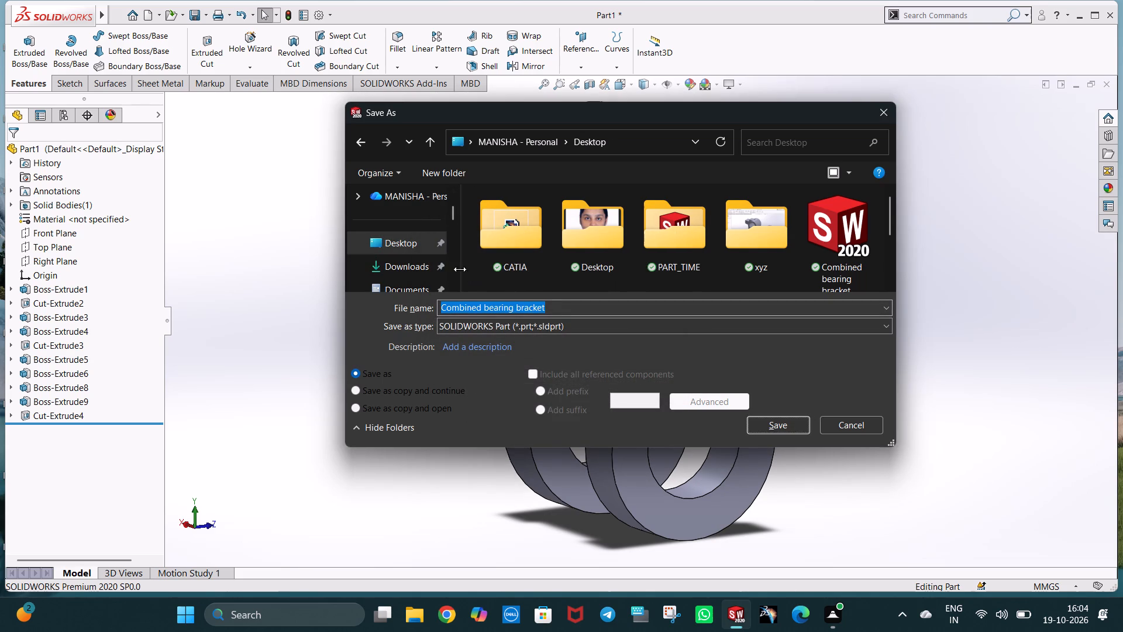
double_click(407, 236)
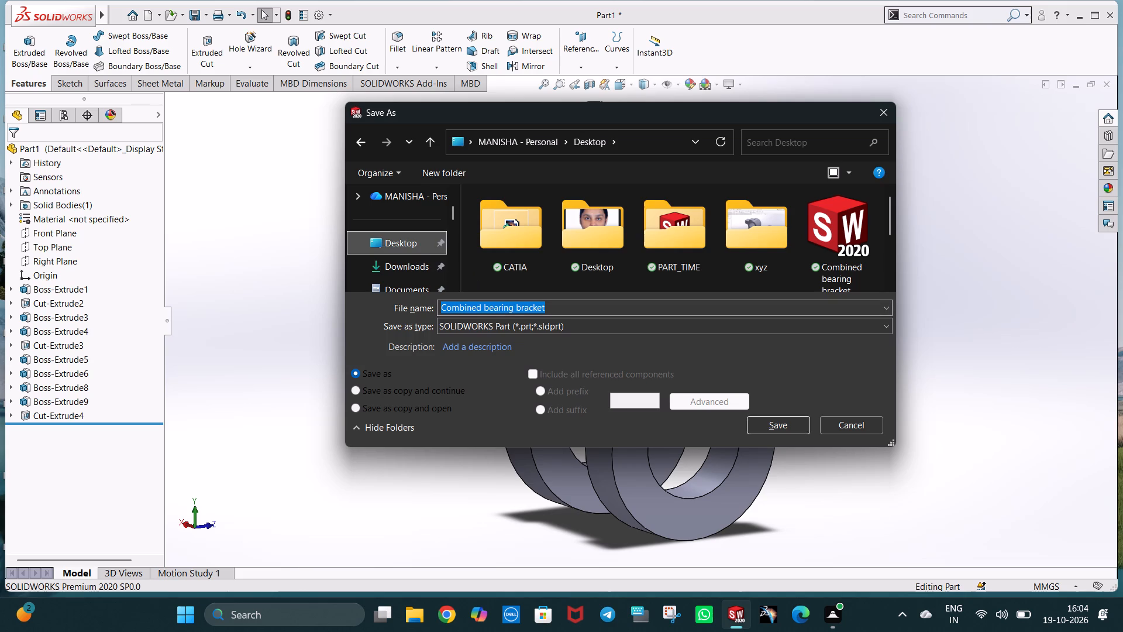
click(578, 310)
click(590, 324)
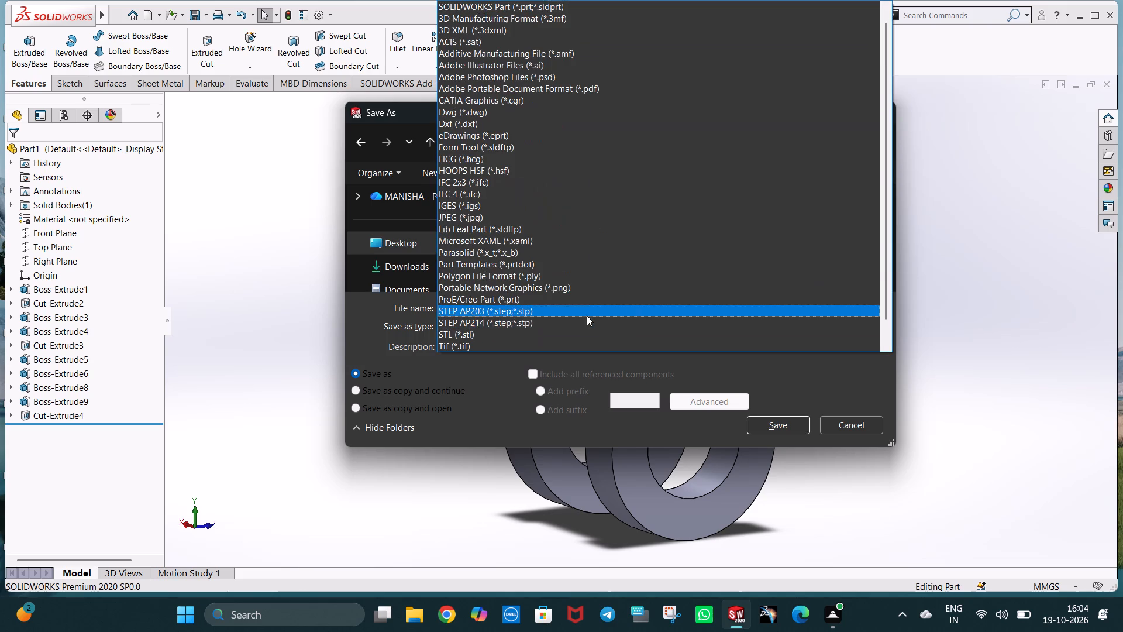
click(946, 255)
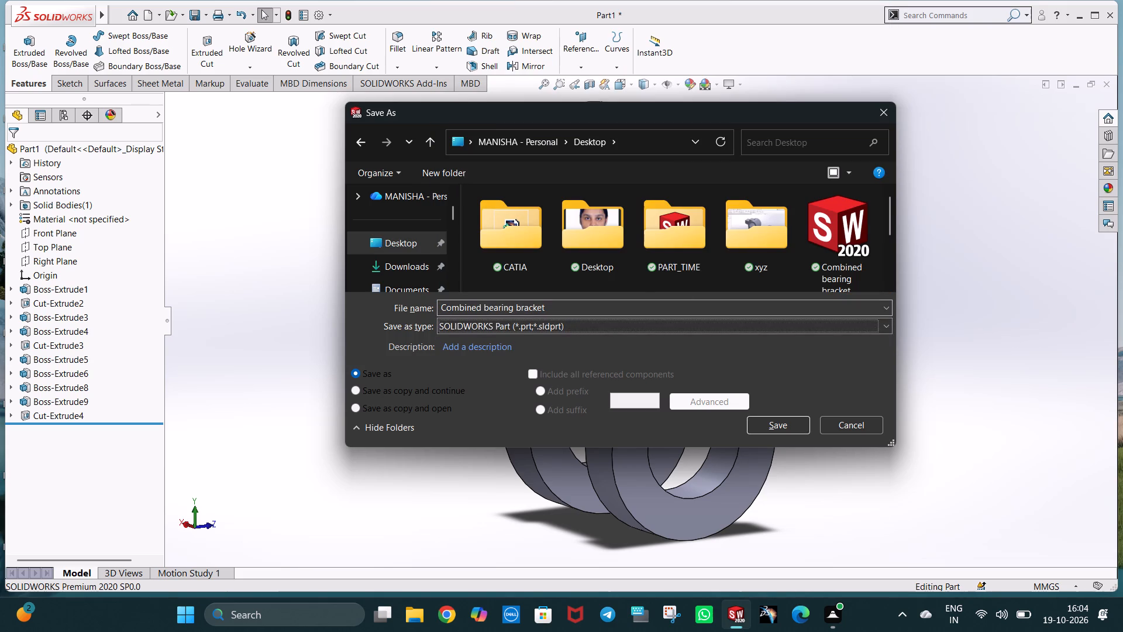
click(420, 242)
click(795, 425)
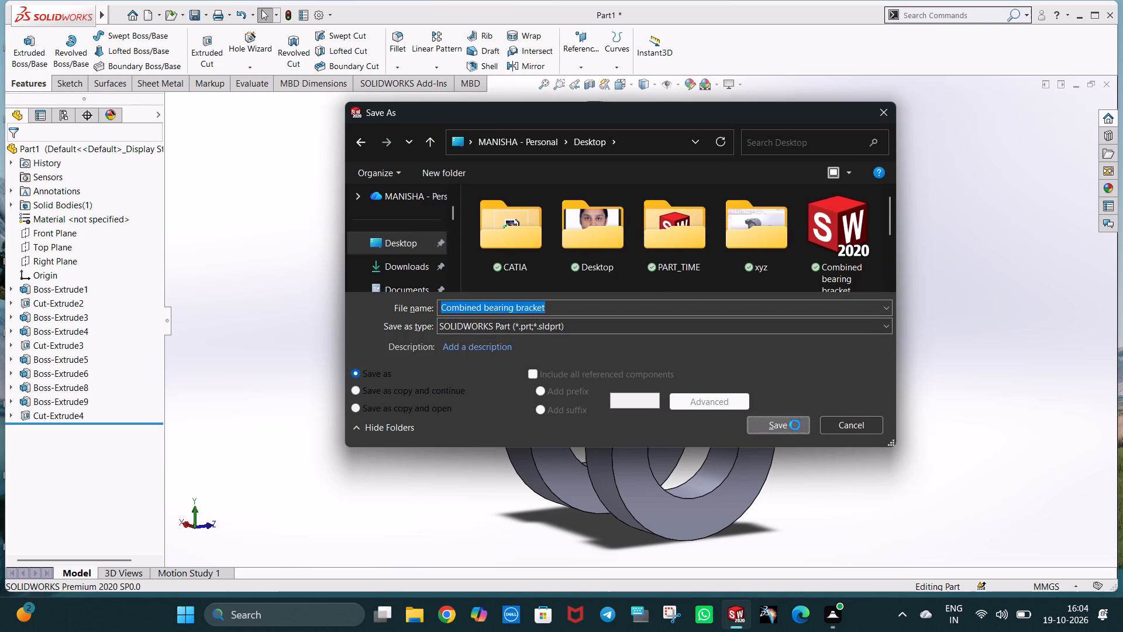
click(610, 309)
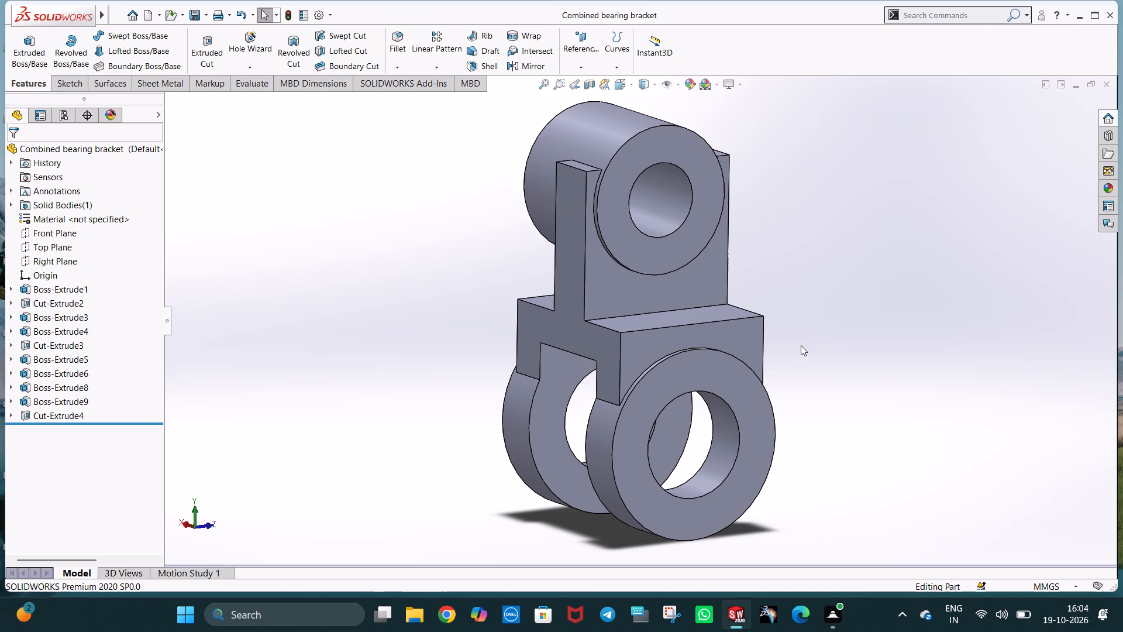
Inspect the finished bracket from several sides and save the part again under its current name.
middle_drag(801, 345, 685, 362)
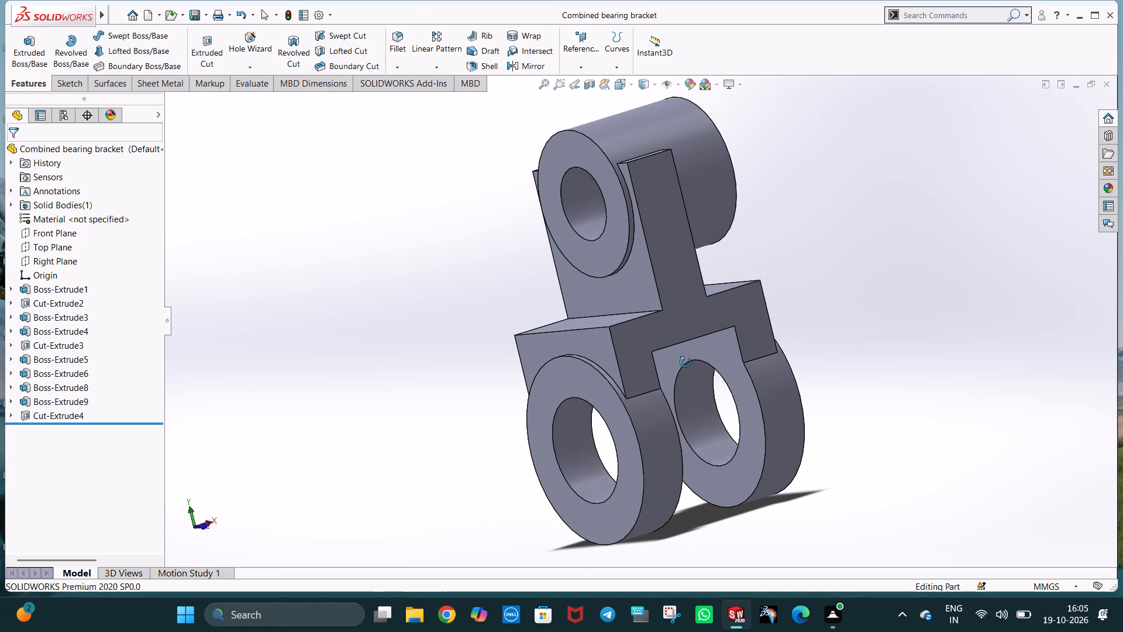
middle_drag(685, 362, 842, 345)
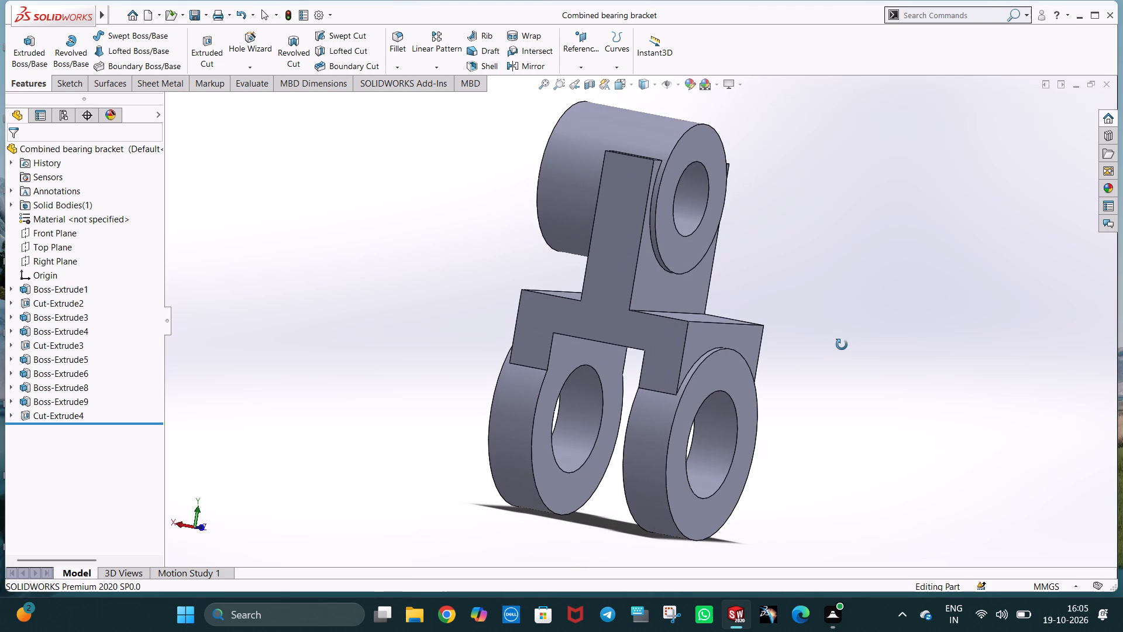
middle_drag(842, 345, 834, 336)
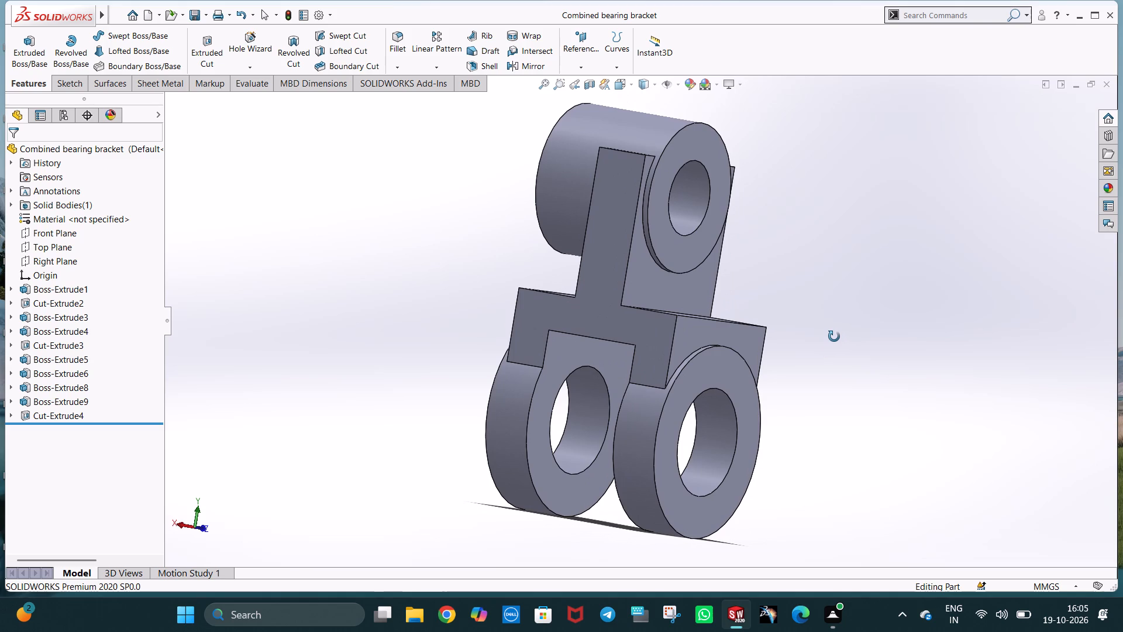
middle_drag(834, 336, 769, 347)
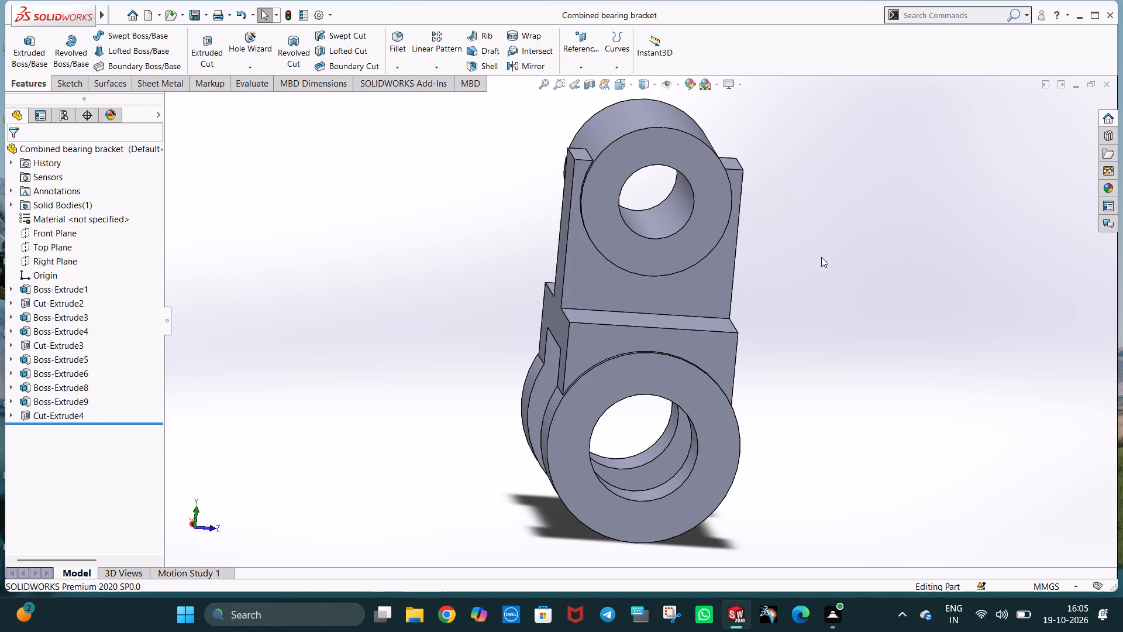
key(ctrl+s)
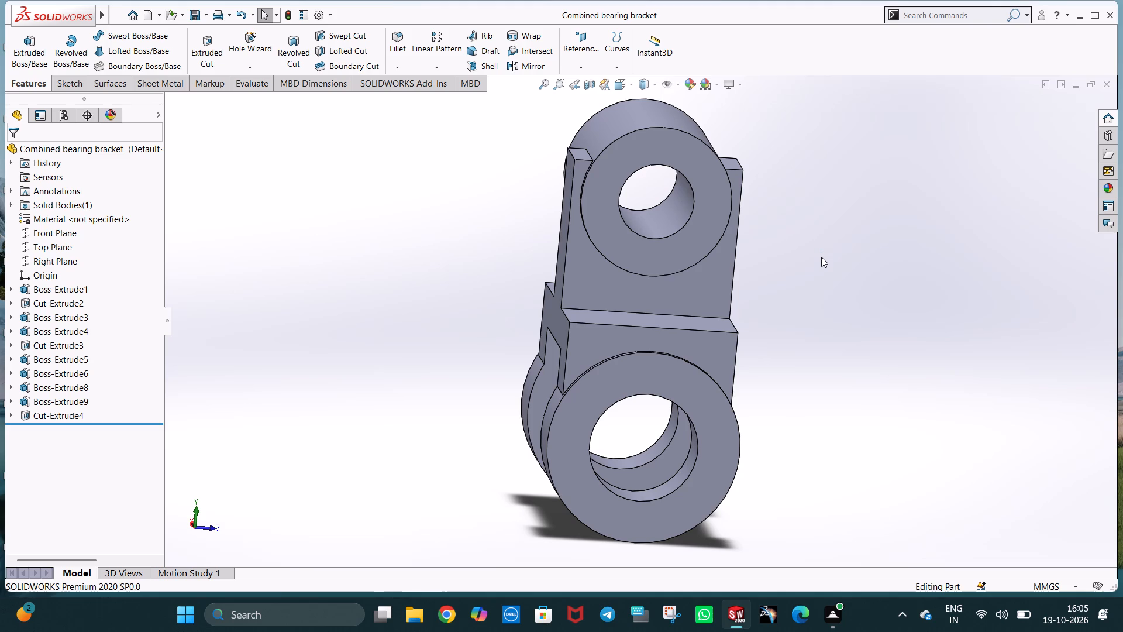
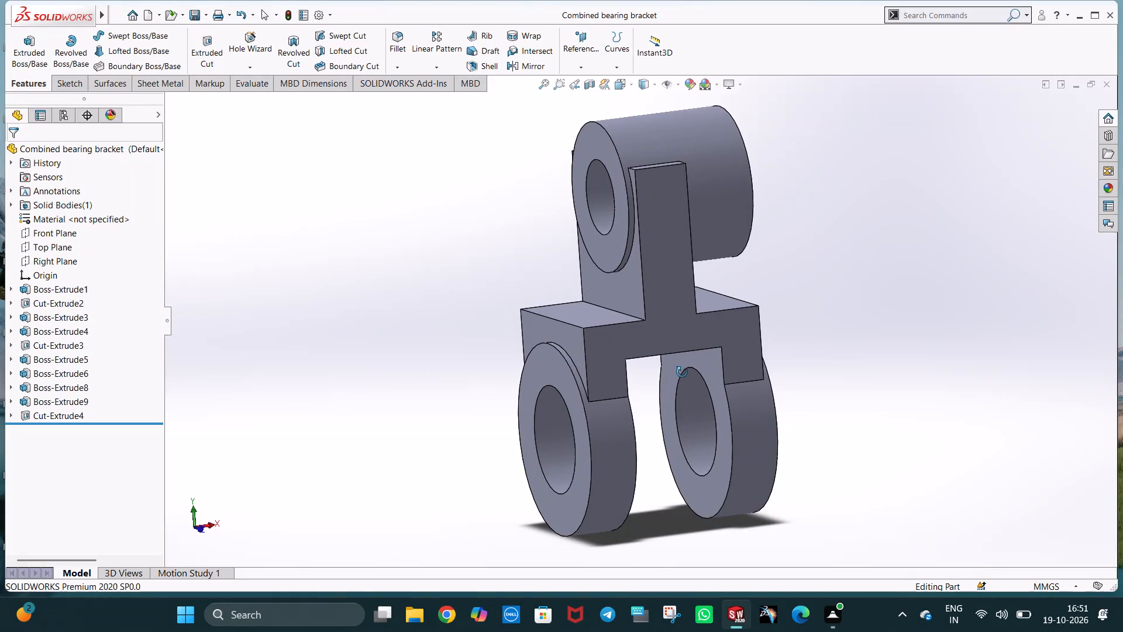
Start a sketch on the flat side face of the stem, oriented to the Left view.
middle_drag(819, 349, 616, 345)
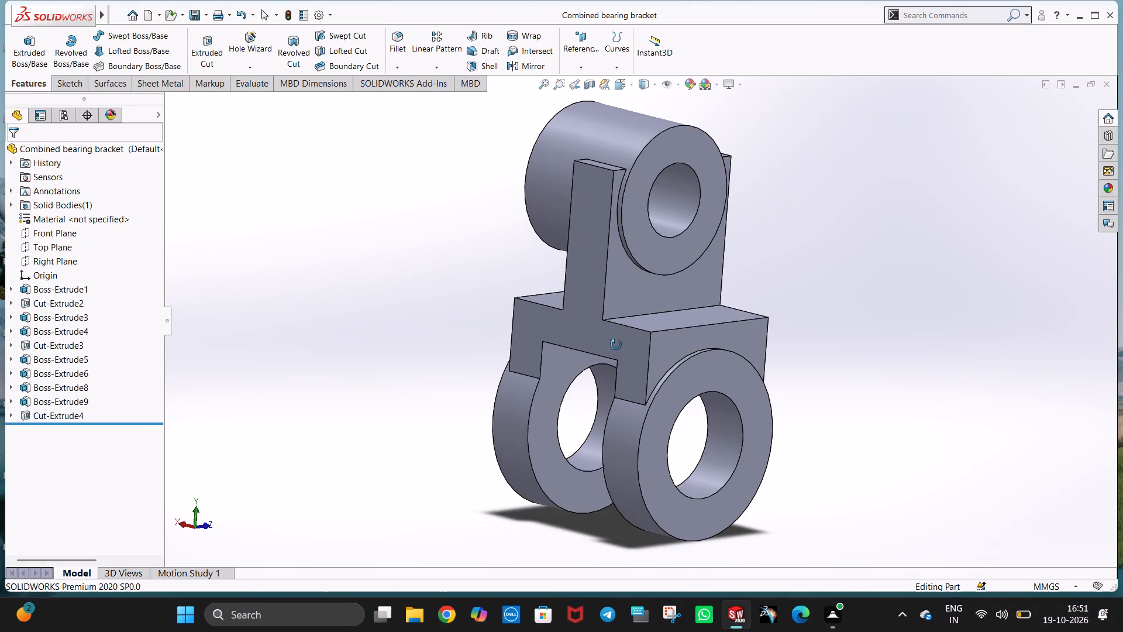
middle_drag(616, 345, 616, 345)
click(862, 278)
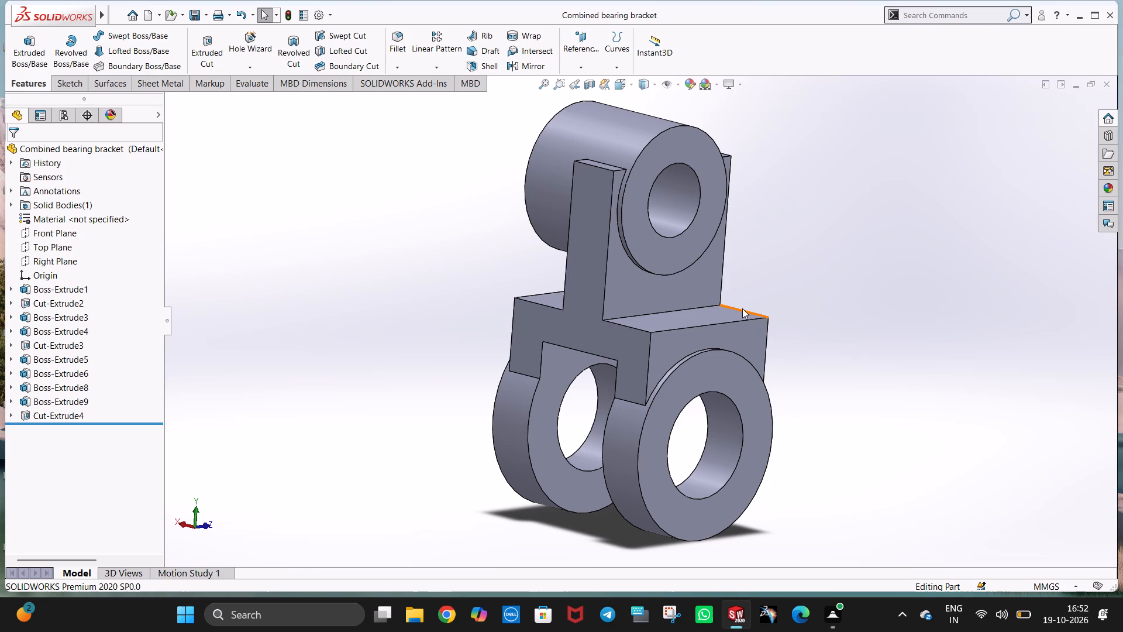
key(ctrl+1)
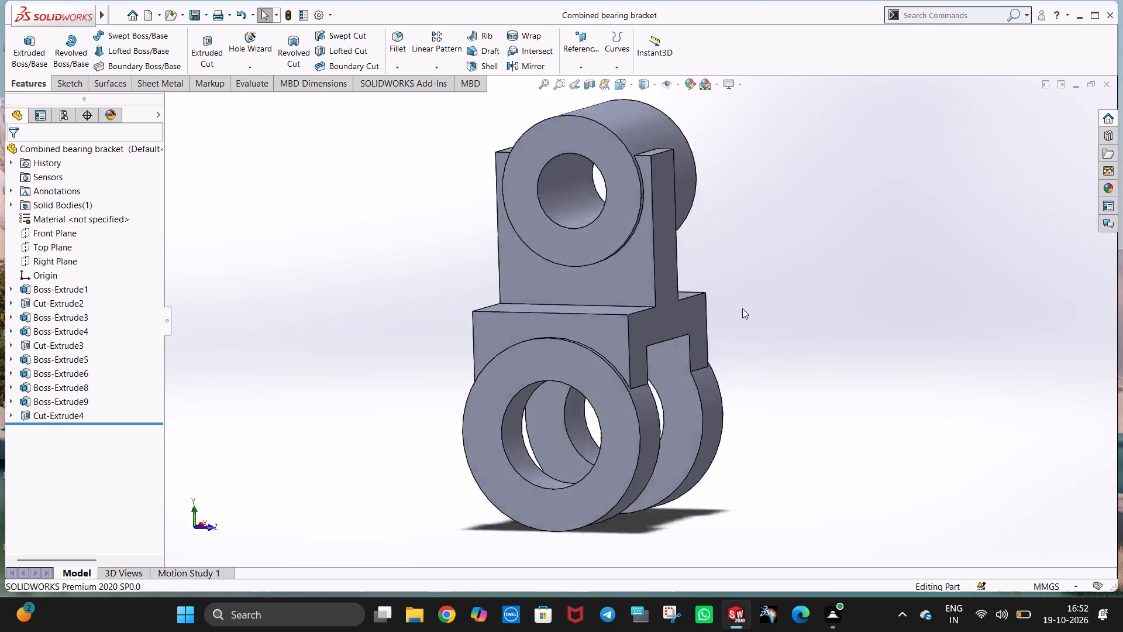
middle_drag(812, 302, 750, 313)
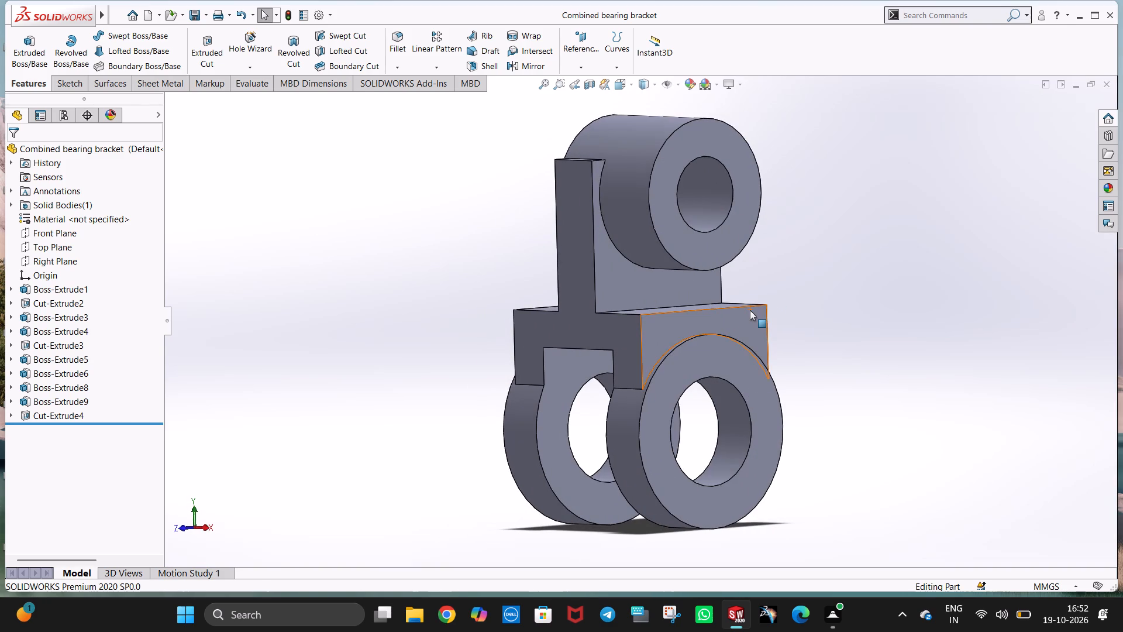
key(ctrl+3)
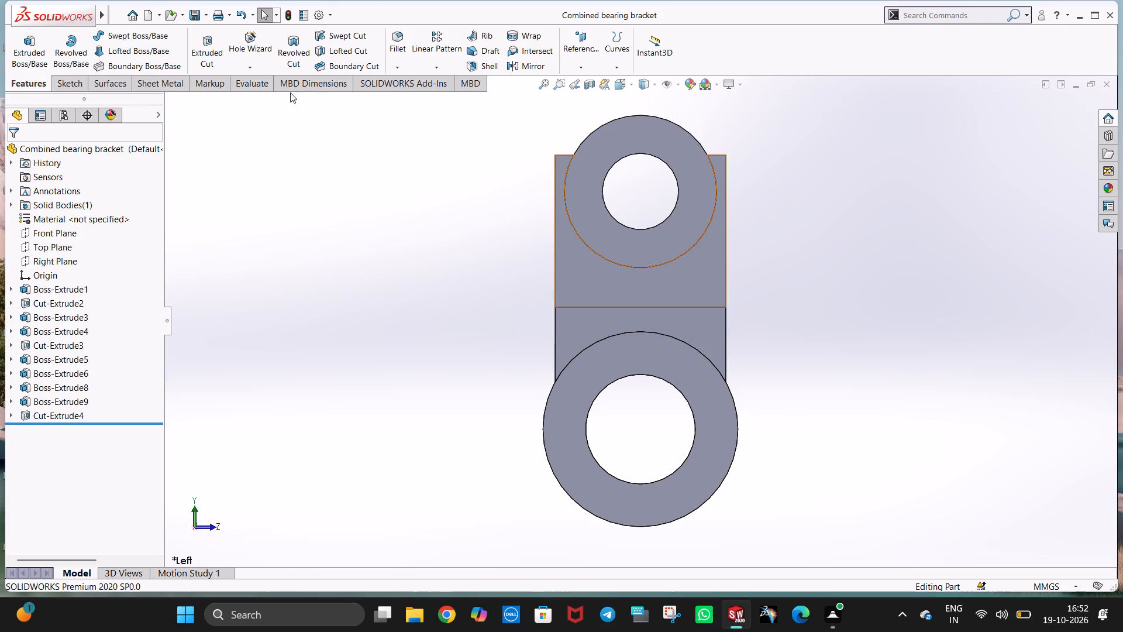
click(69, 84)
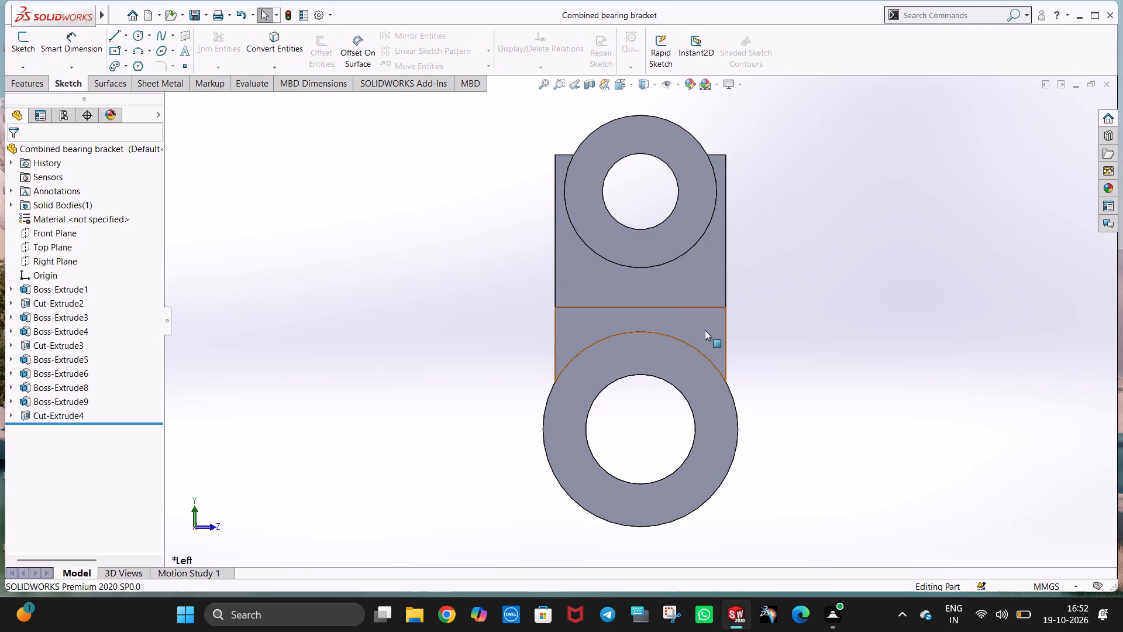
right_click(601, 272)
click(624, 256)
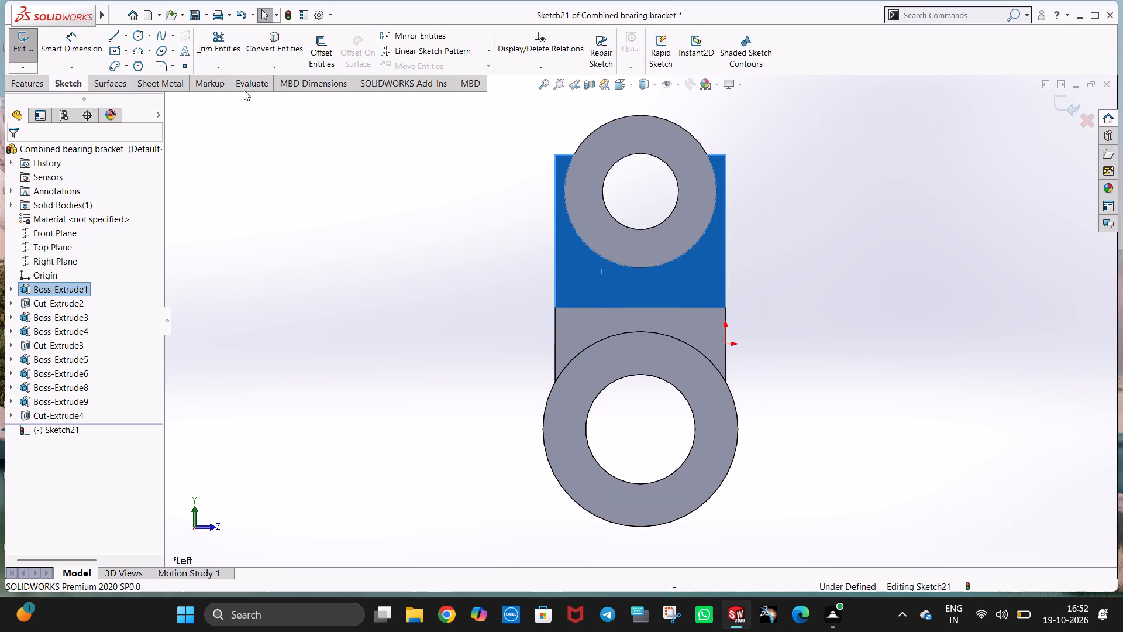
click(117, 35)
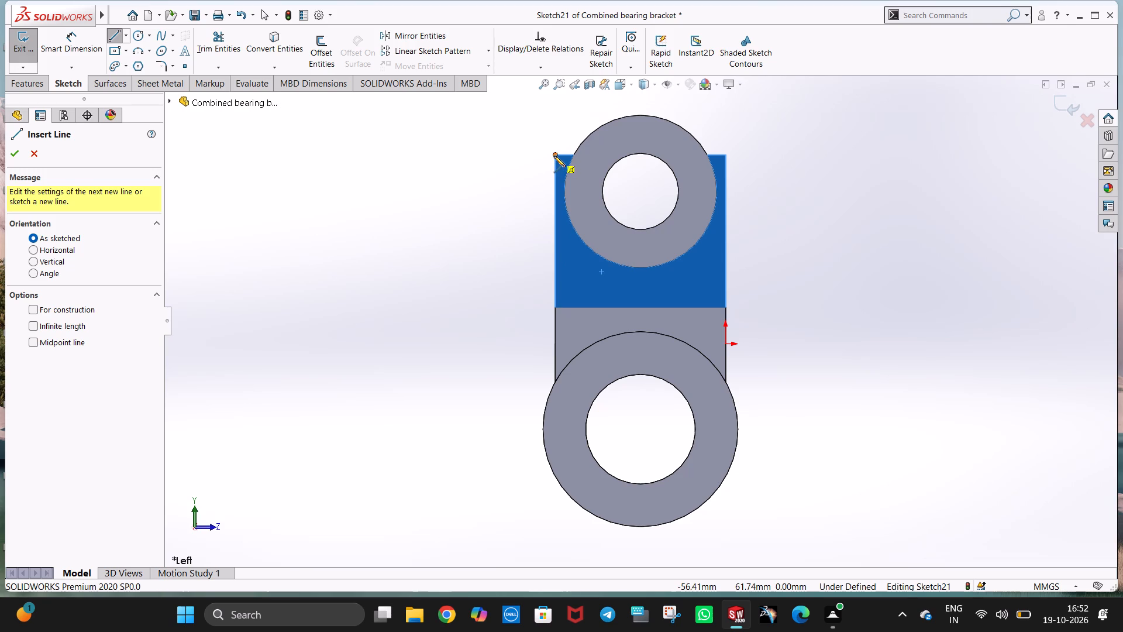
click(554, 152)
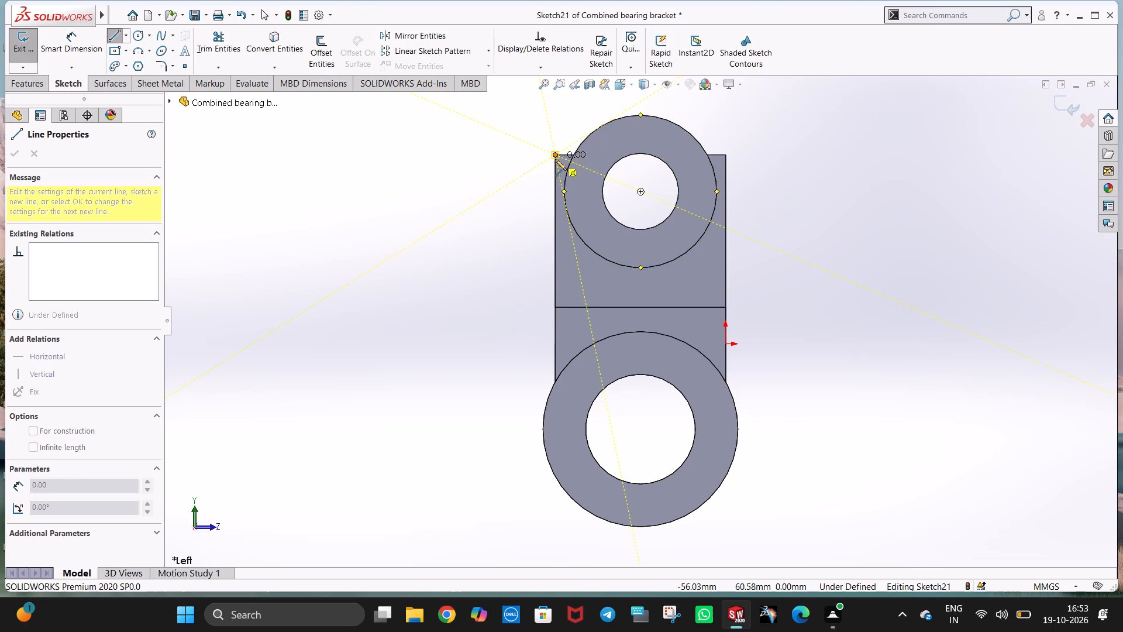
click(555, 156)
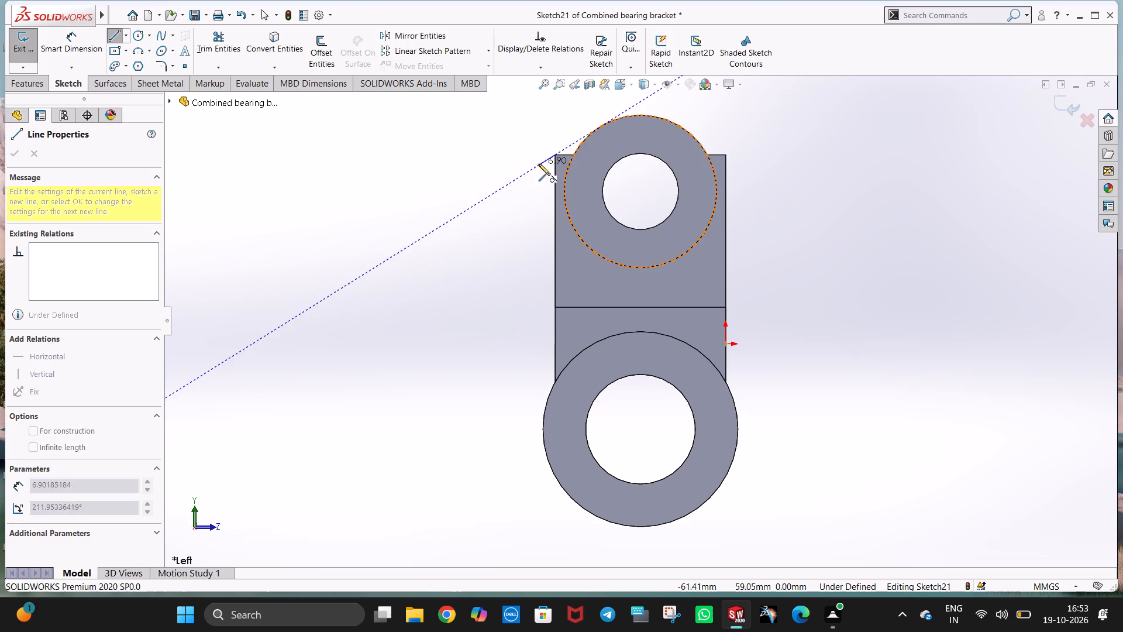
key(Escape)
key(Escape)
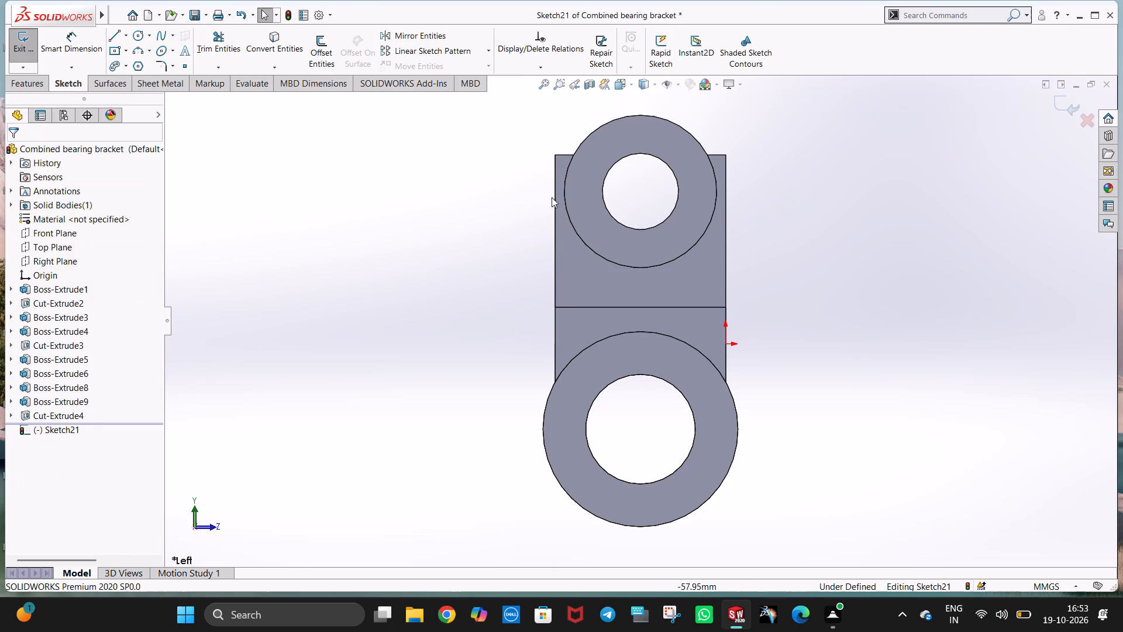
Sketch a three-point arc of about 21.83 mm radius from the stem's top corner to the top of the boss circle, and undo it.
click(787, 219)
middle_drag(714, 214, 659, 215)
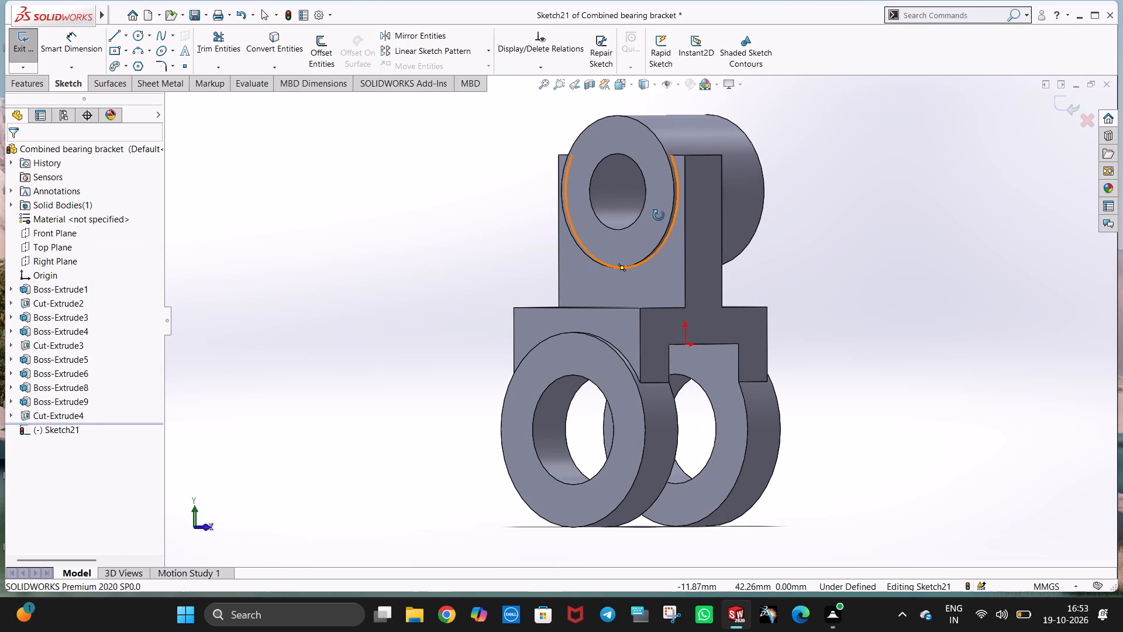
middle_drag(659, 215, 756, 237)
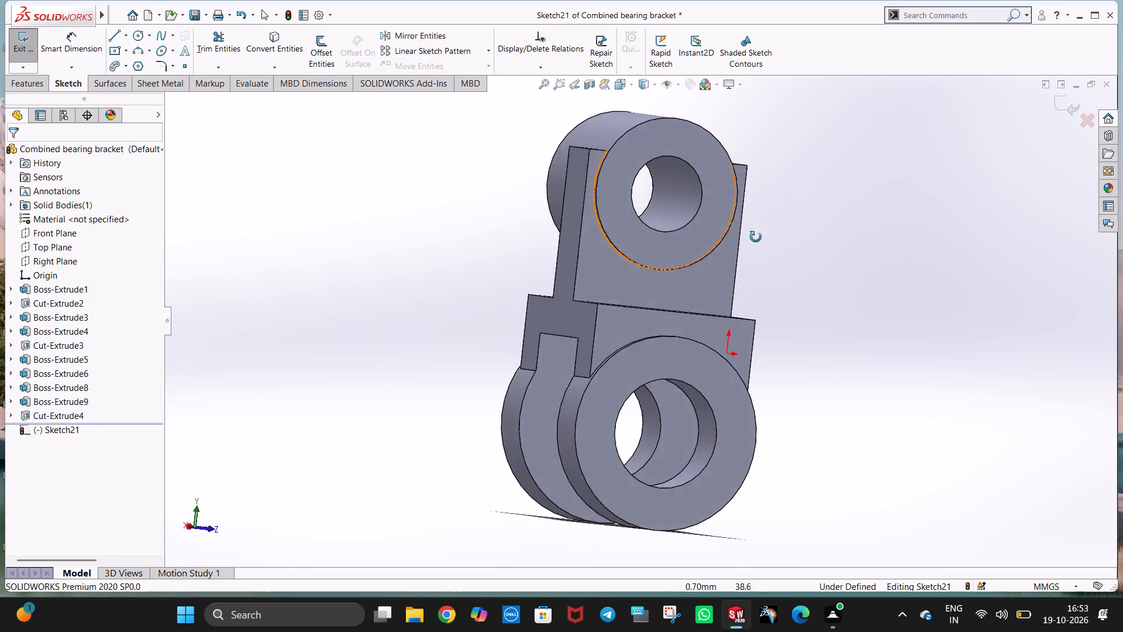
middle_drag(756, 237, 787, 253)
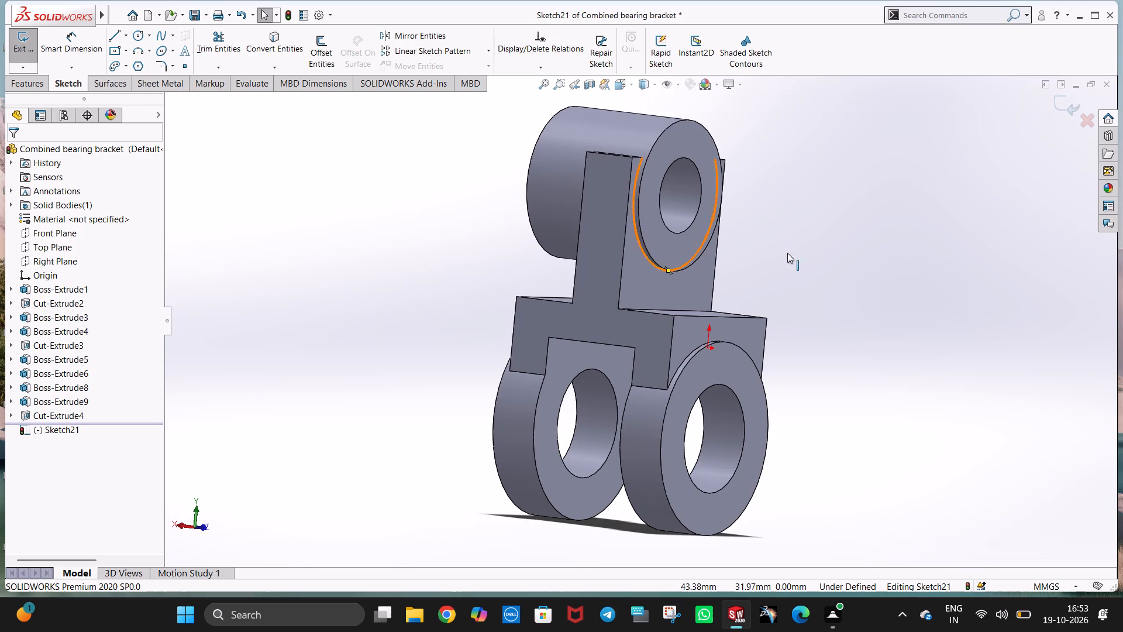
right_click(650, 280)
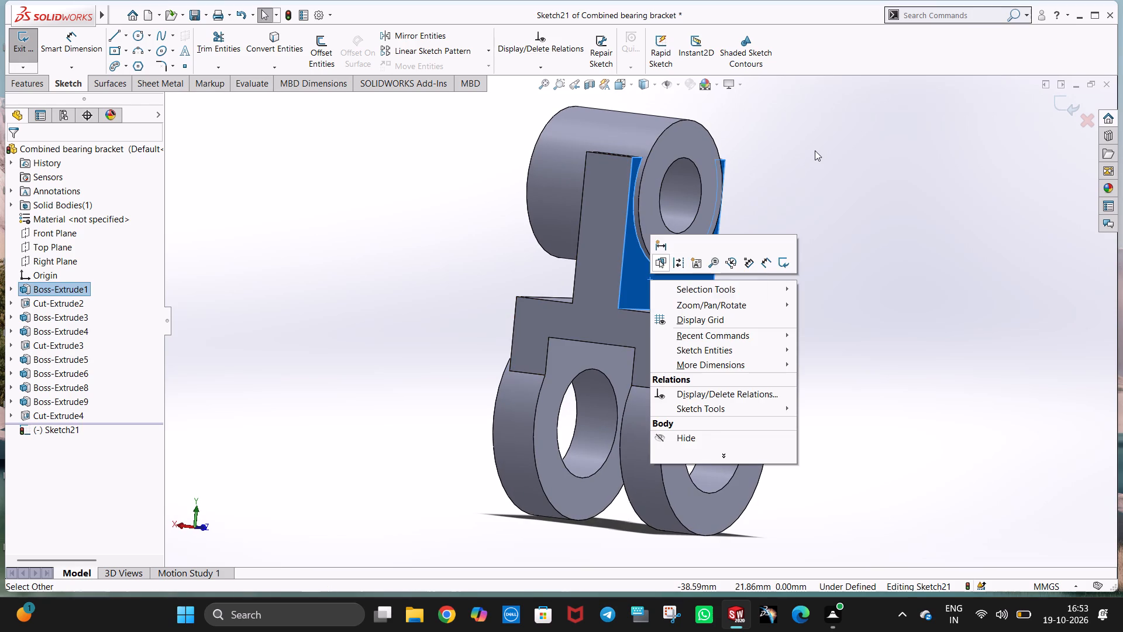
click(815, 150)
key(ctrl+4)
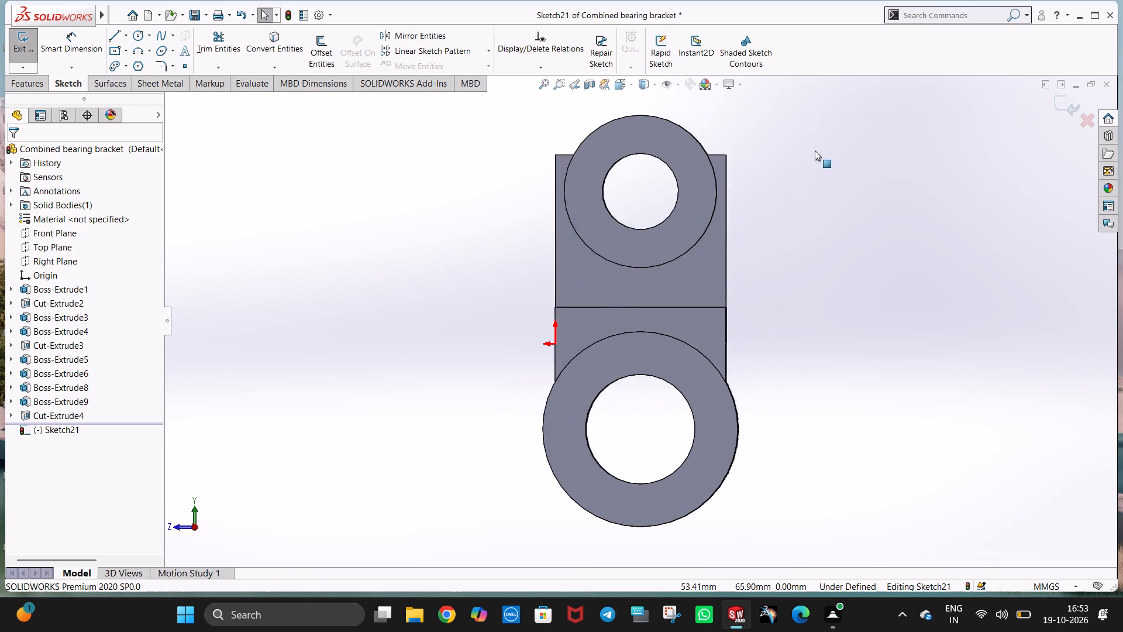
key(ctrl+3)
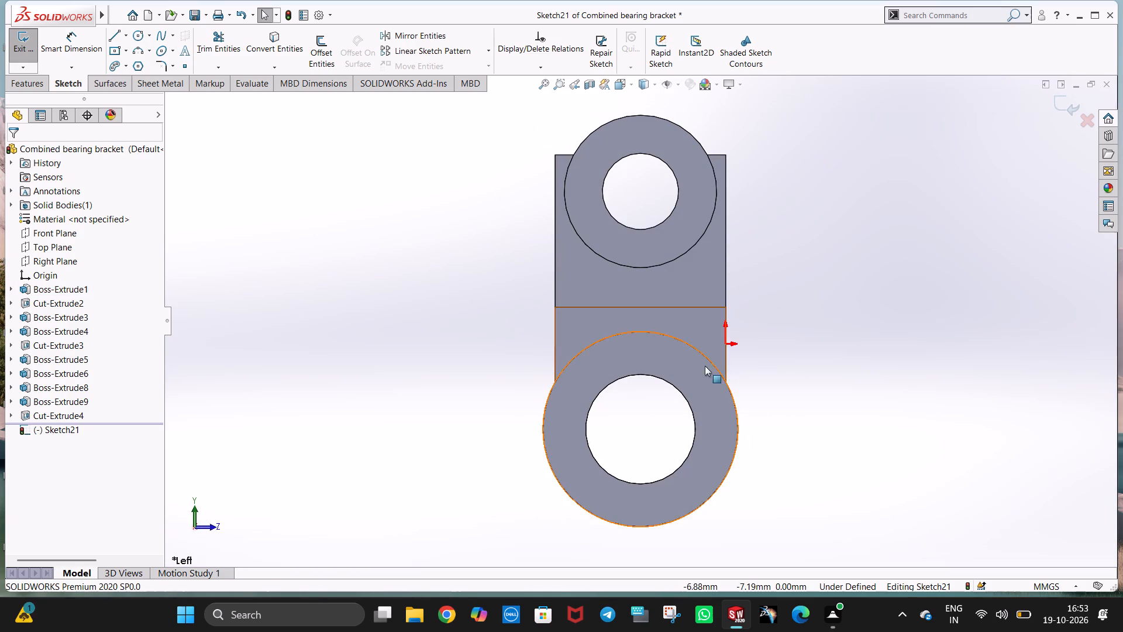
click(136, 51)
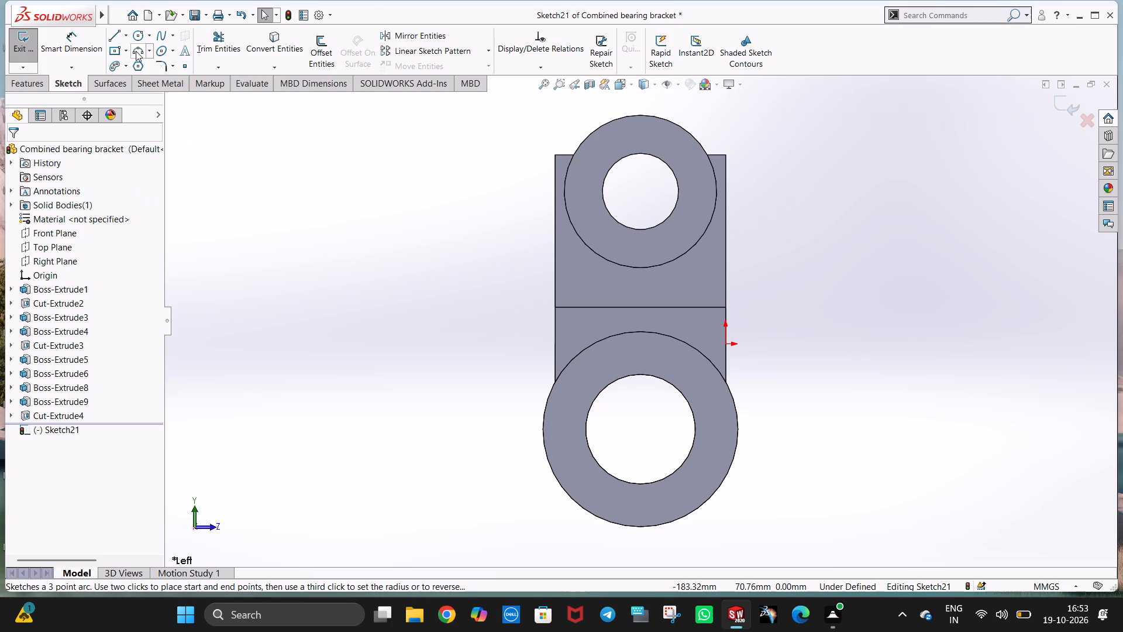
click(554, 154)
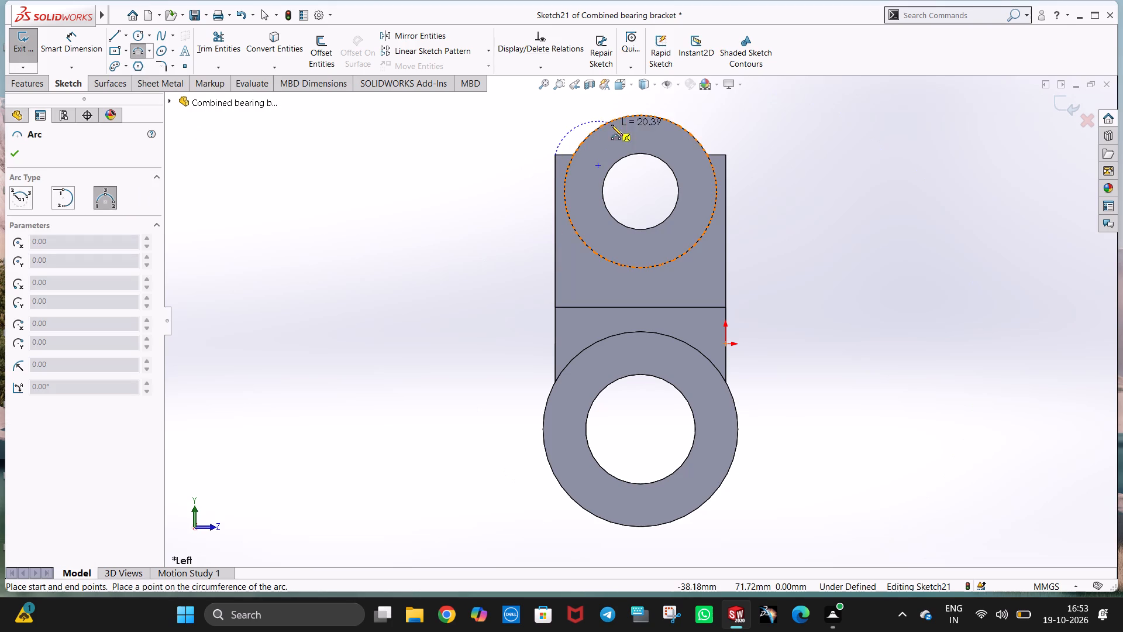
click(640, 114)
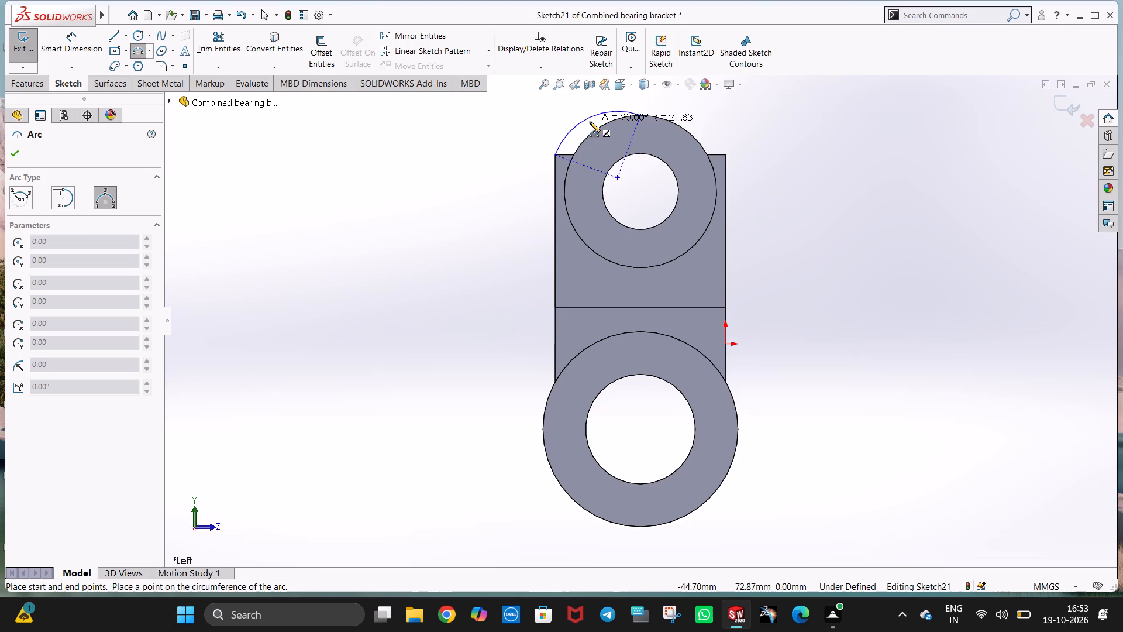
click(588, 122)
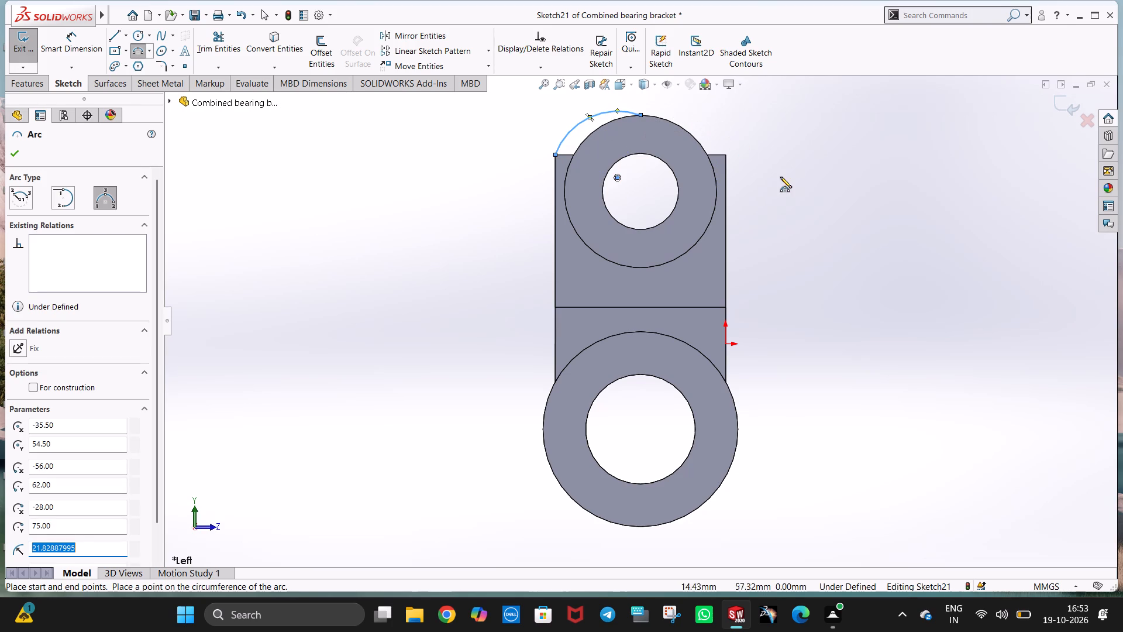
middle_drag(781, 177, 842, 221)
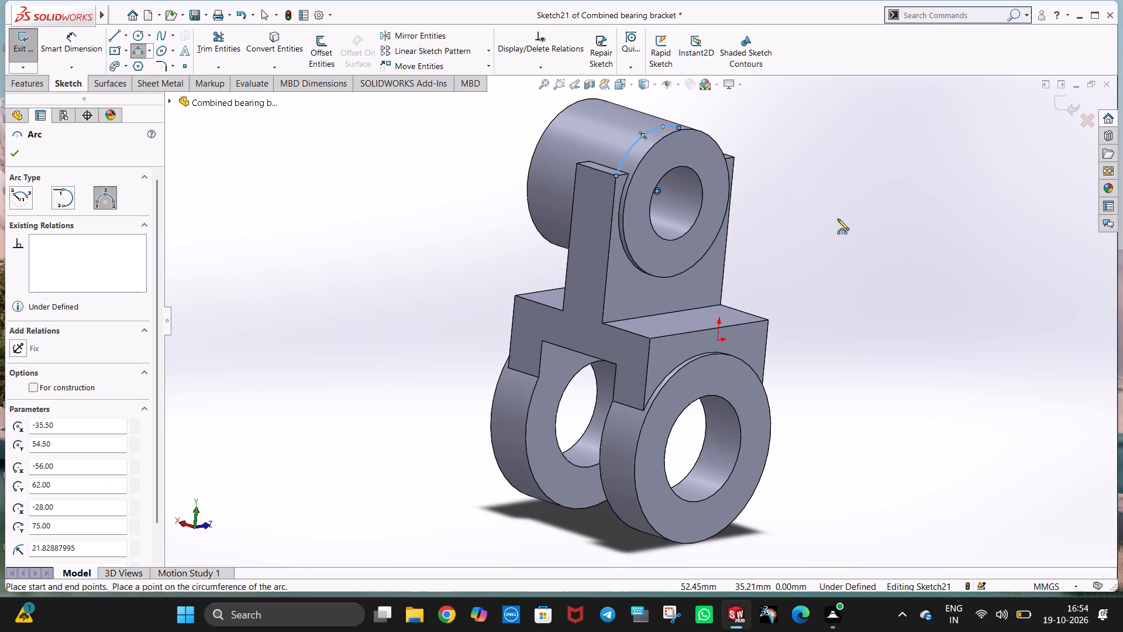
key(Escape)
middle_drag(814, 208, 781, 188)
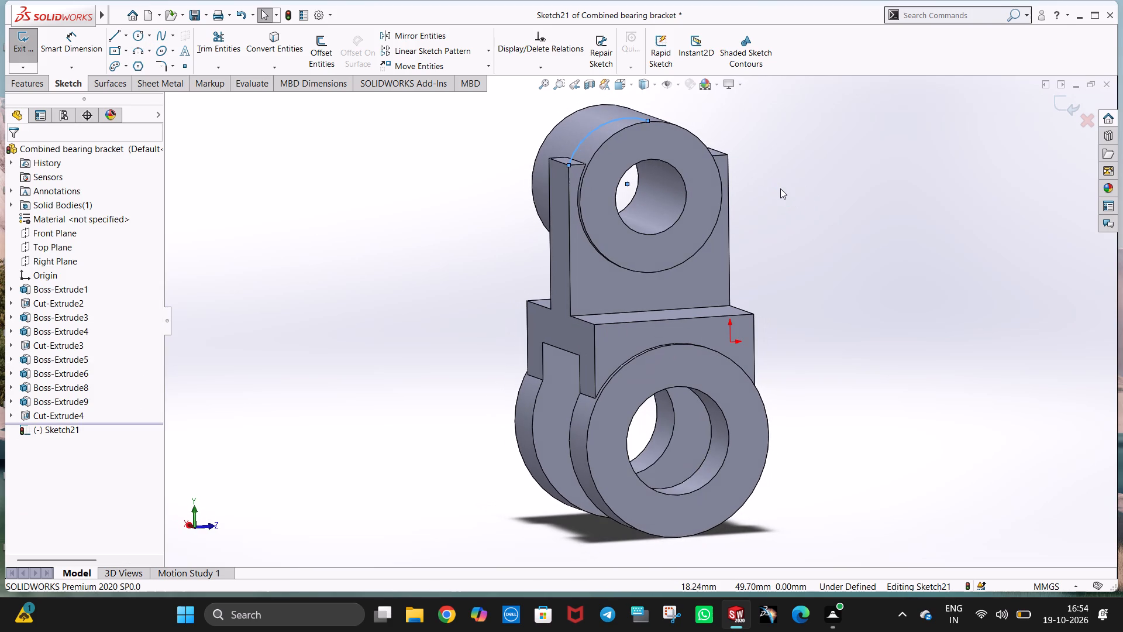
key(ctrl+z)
Start a new sketch on the Right Plane in place of the stem-face sketch.
middle_drag(674, 254, 667, 252)
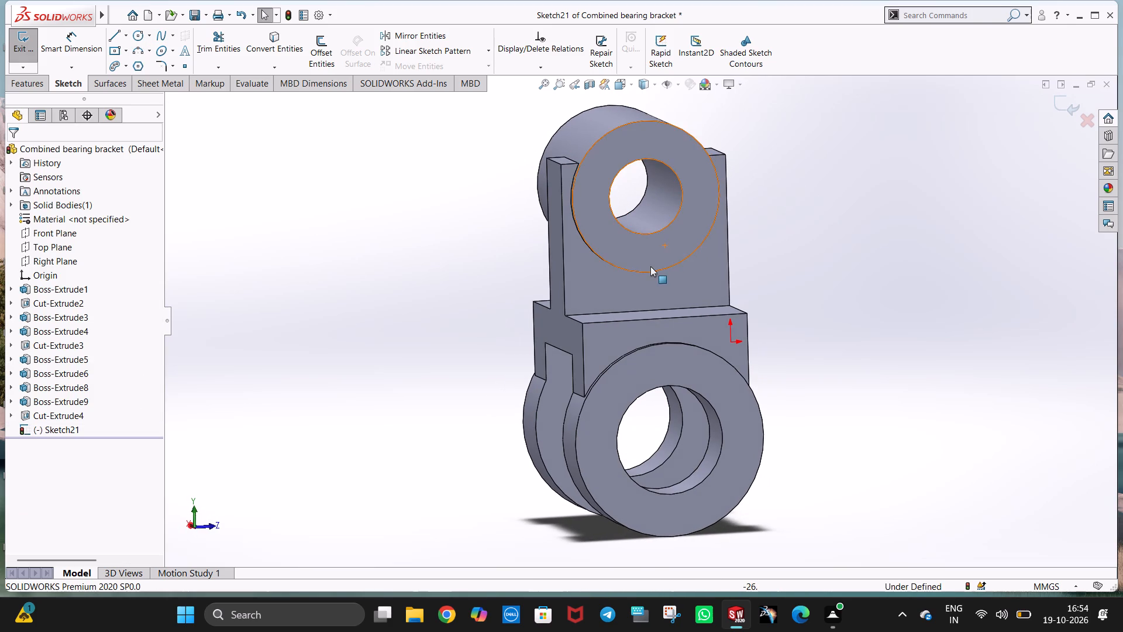
right_click(638, 279)
click(461, 201)
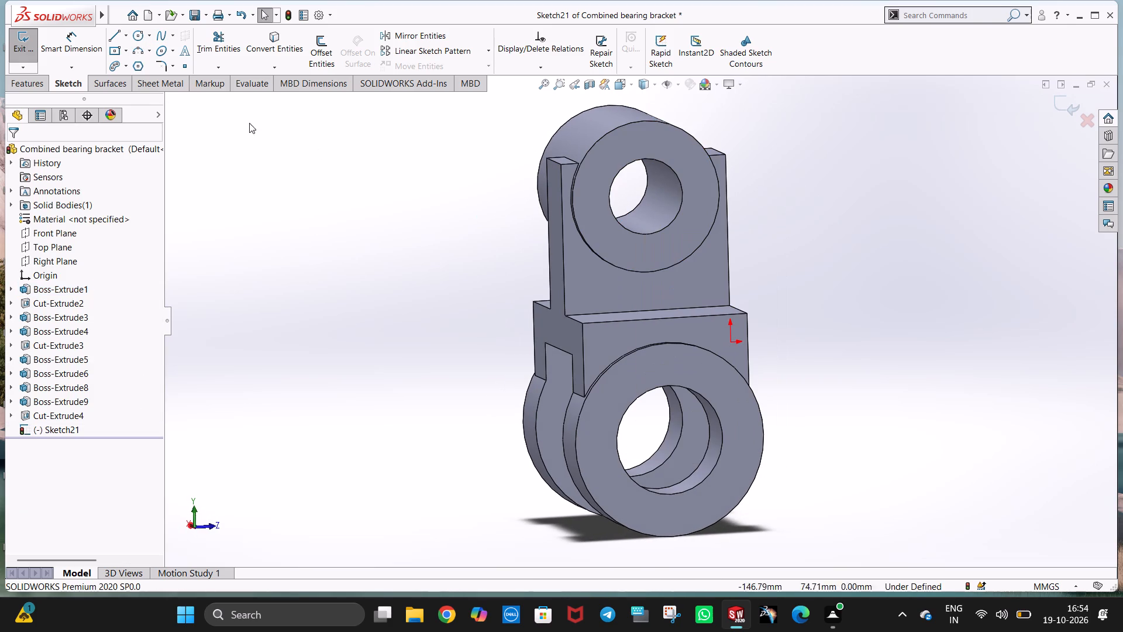
click(64, 261)
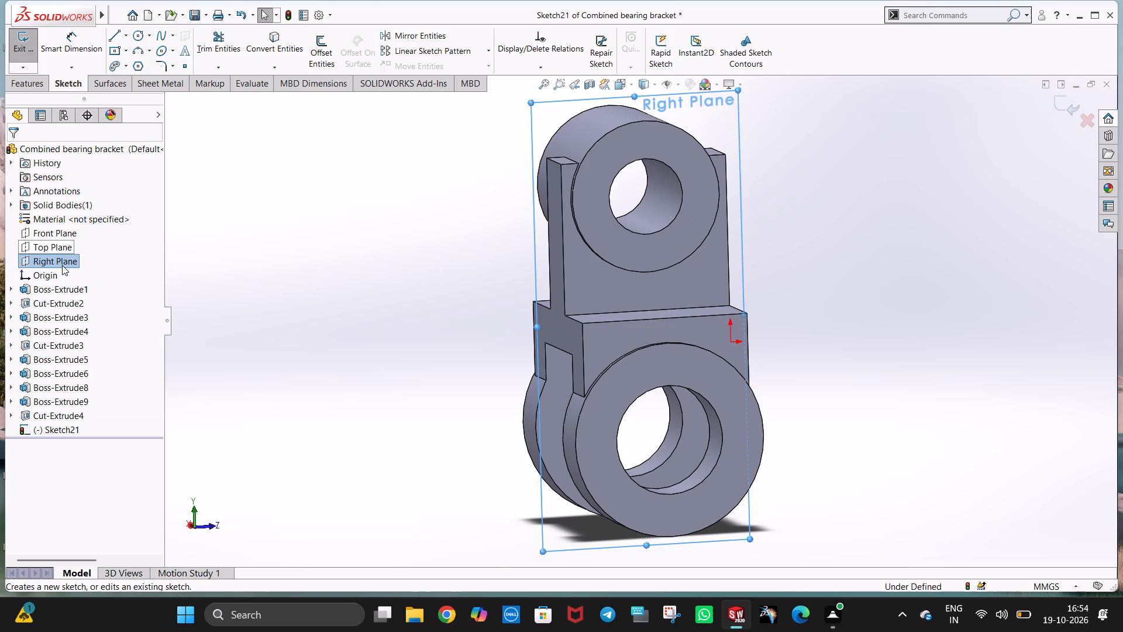
right_click(62, 265)
click(70, 251)
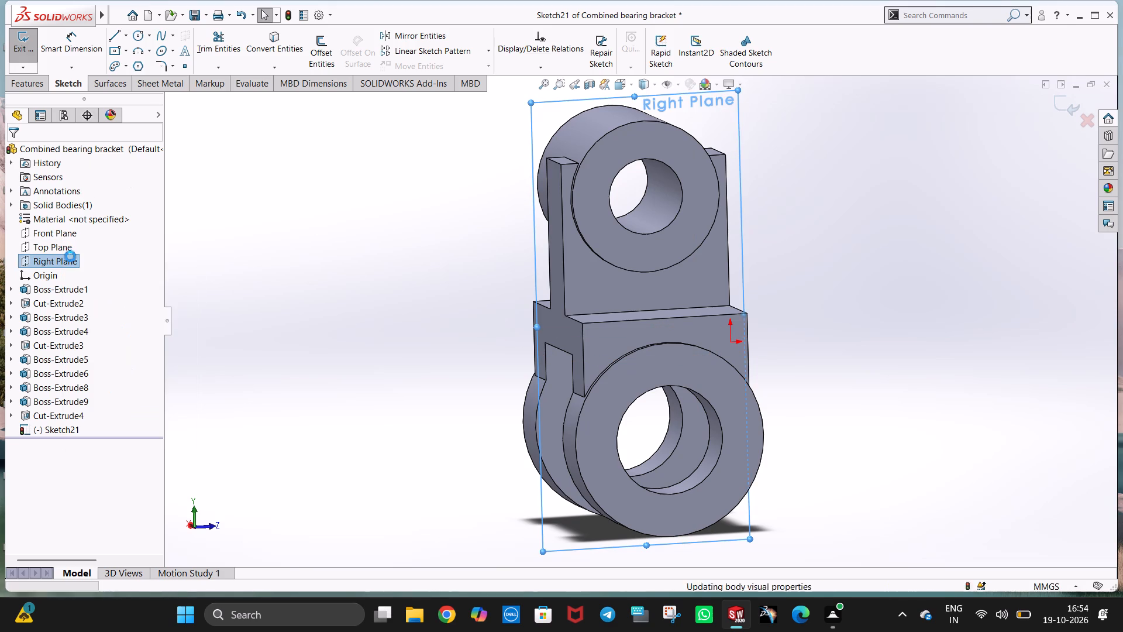
click(70, 262)
click(78, 253)
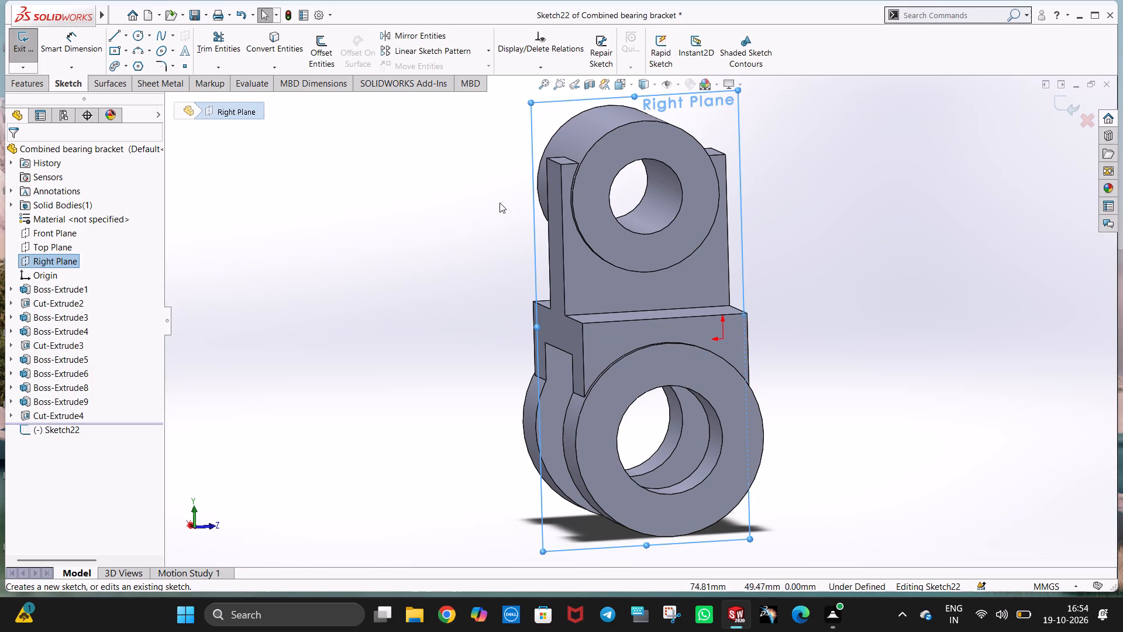
Sketch a line about 0.44 mm long at the stem's top corner in the Right Plane sketch.
click(590, 270)
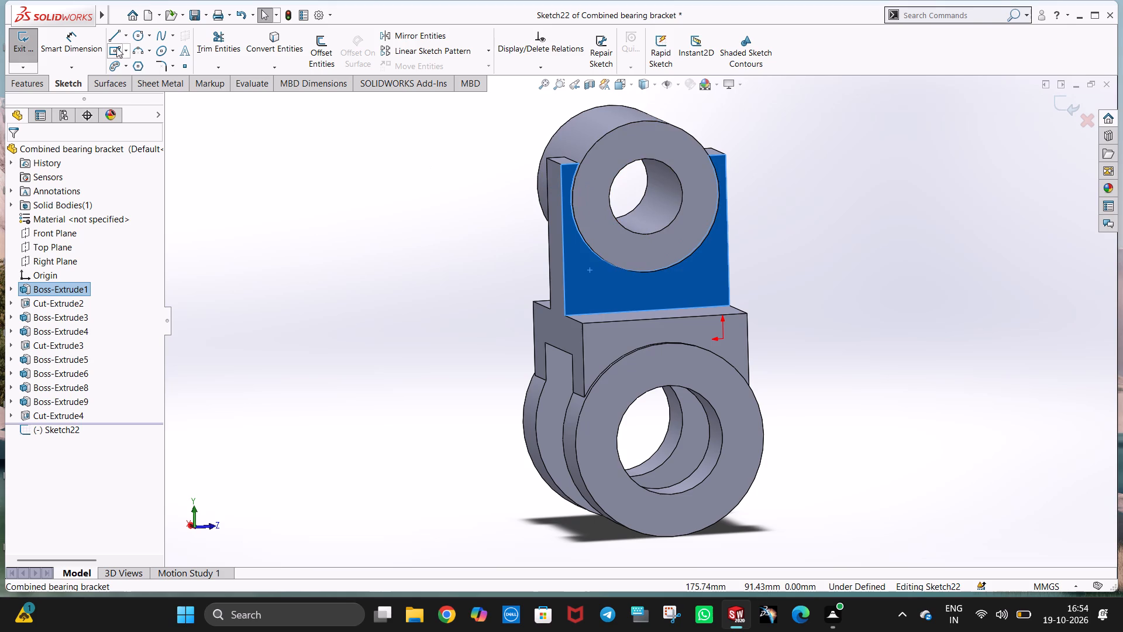
click(113, 35)
click(563, 166)
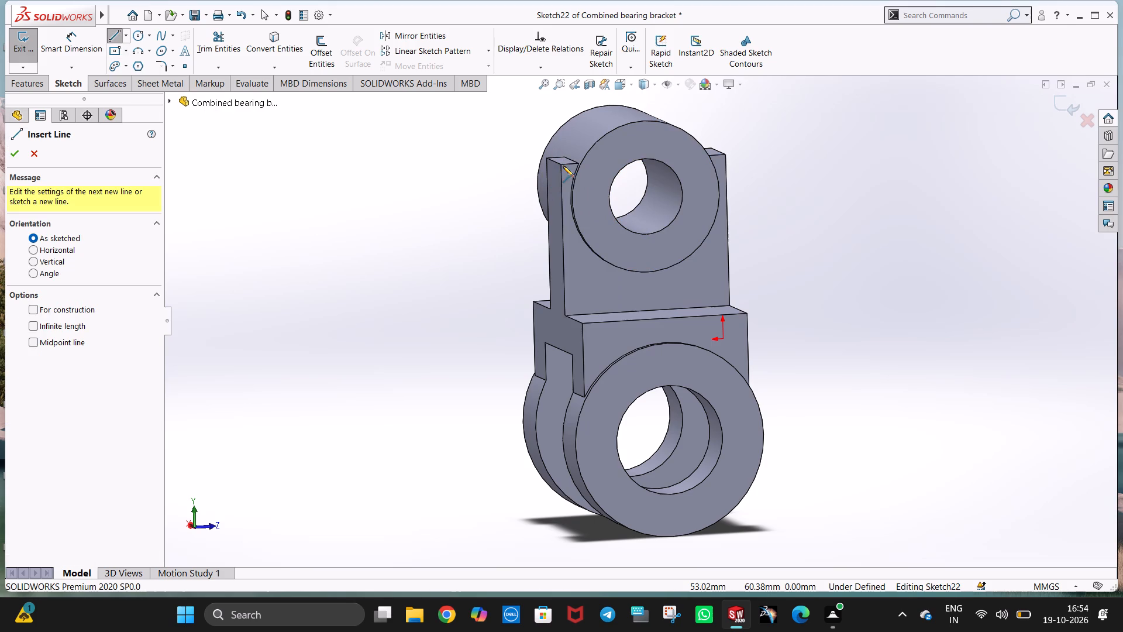
click(561, 166)
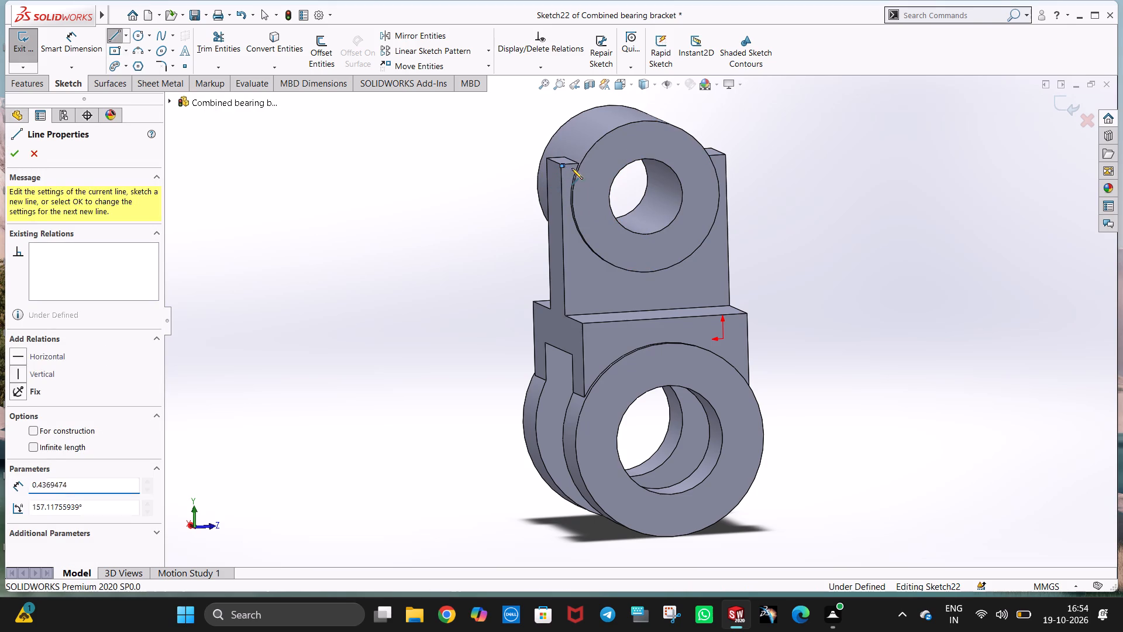
key(Escape)
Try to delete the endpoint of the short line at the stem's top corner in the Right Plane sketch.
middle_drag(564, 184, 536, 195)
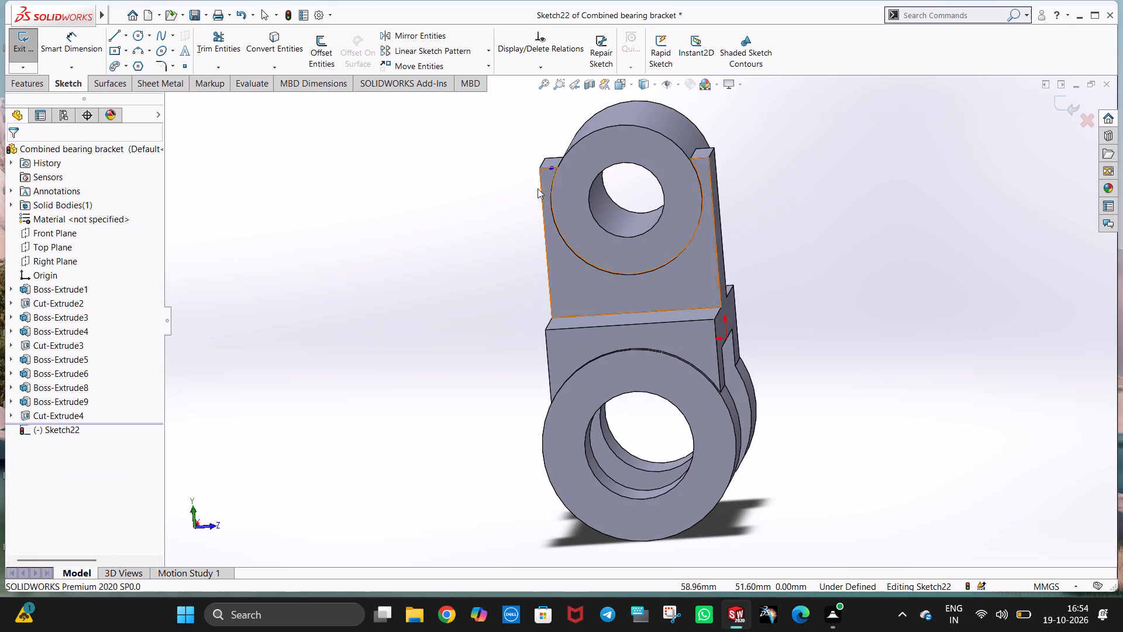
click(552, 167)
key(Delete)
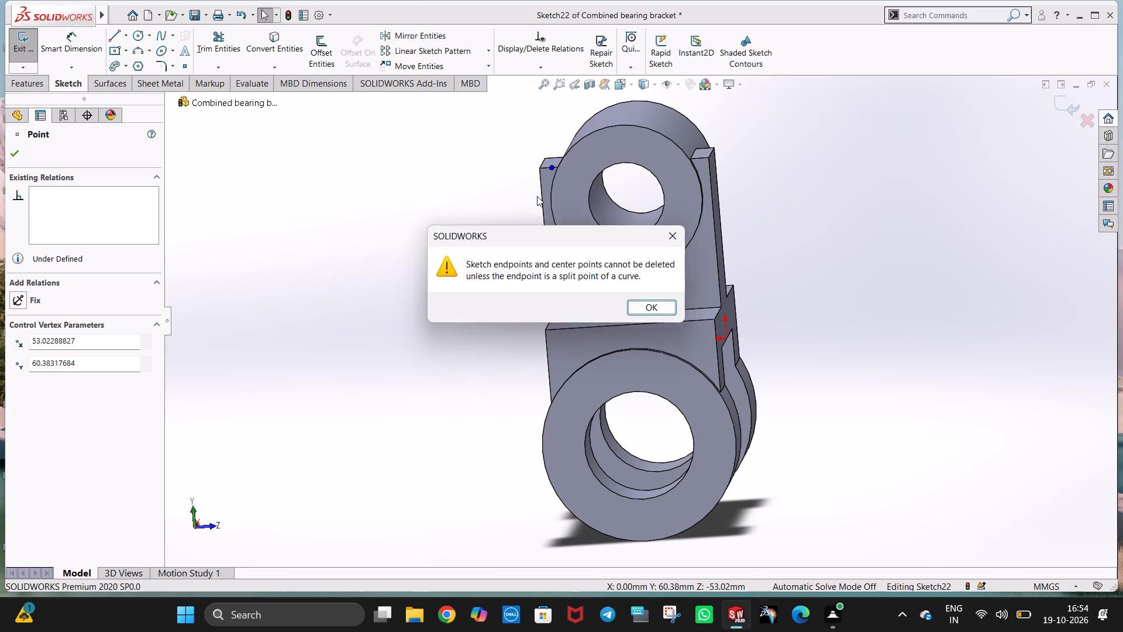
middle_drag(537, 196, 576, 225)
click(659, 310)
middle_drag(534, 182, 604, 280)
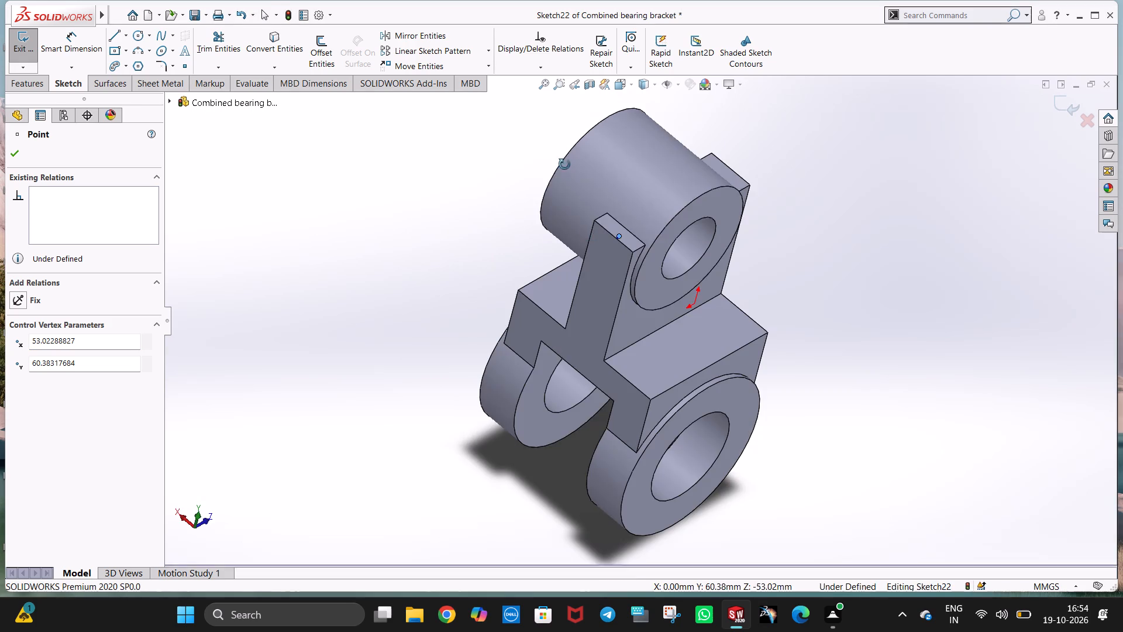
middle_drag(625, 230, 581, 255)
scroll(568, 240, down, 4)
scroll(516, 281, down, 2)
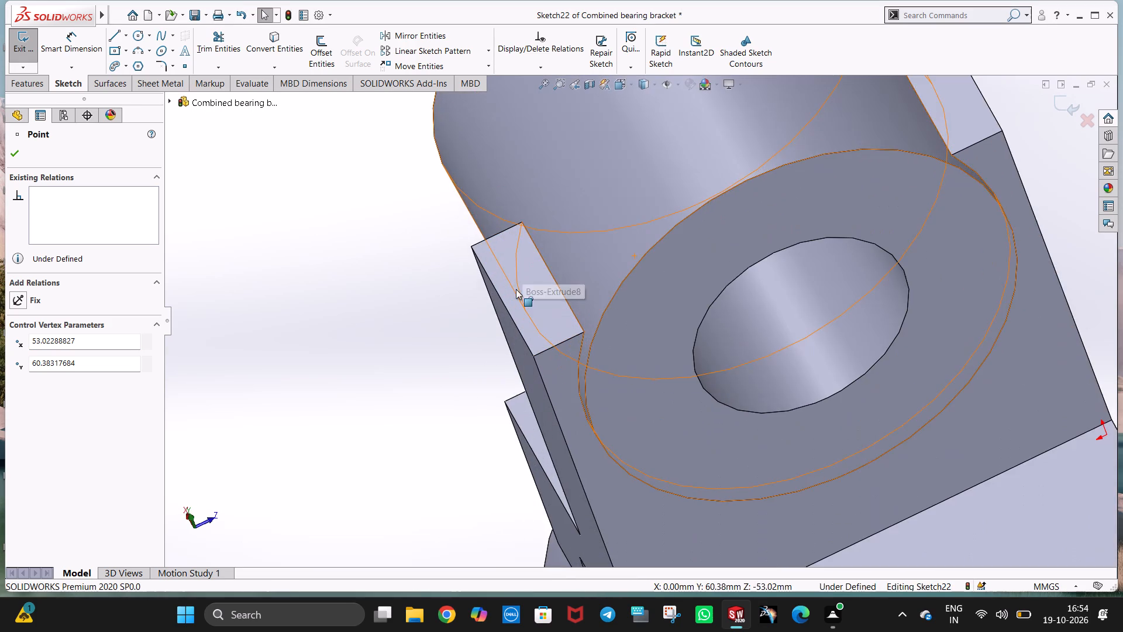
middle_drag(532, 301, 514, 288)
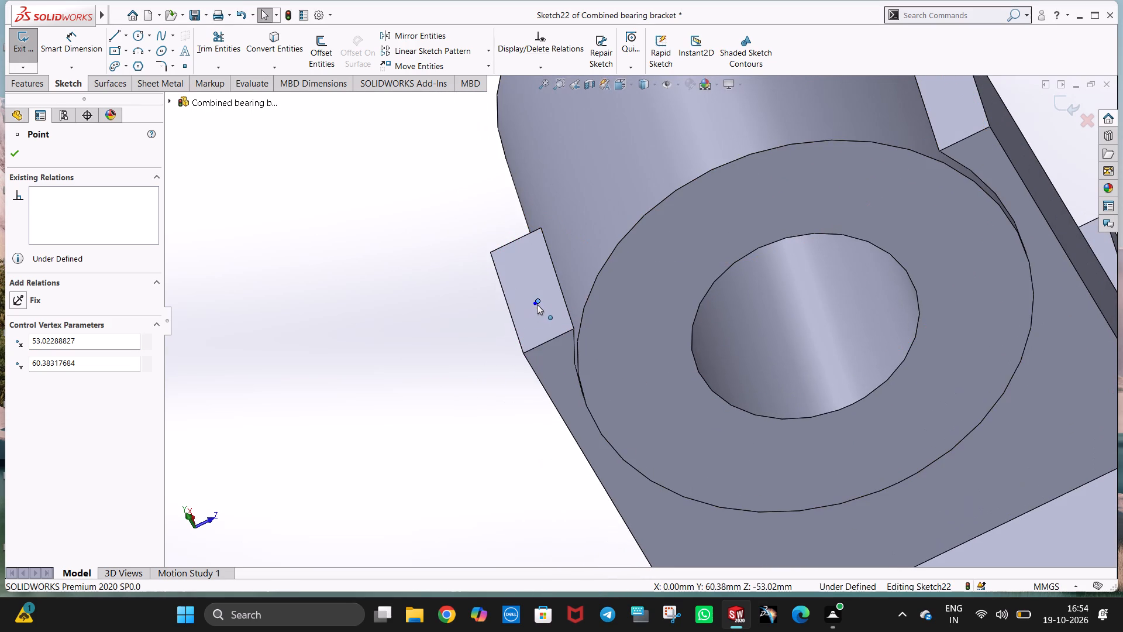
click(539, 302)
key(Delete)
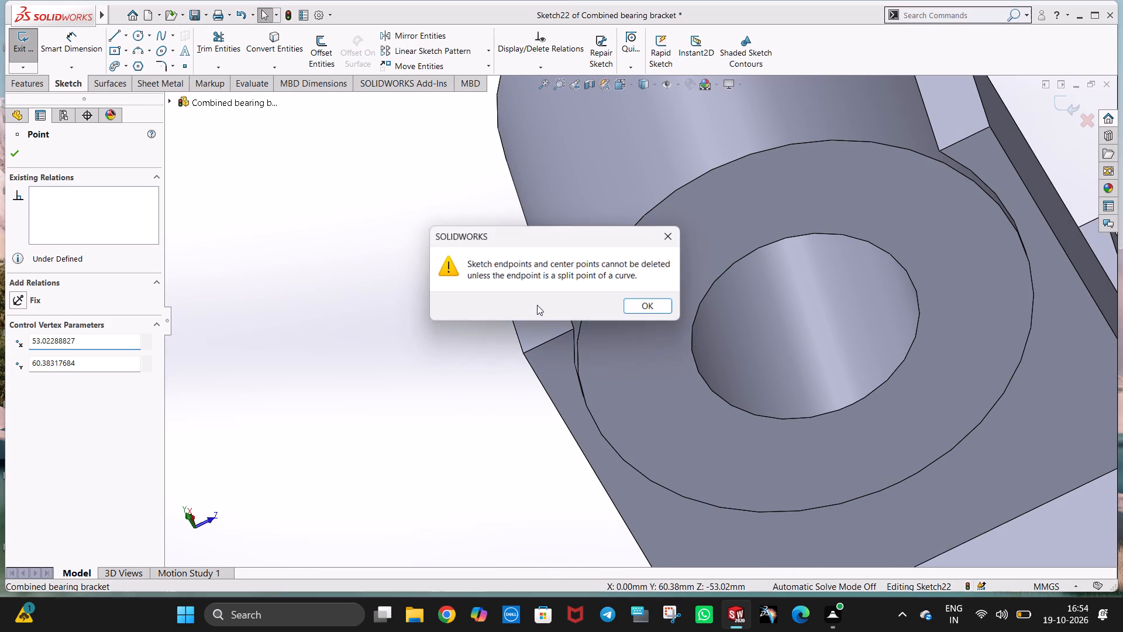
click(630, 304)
Undo the short line at the stem's top corner and exit the Right Plane sketch.
key(ctrl+z)
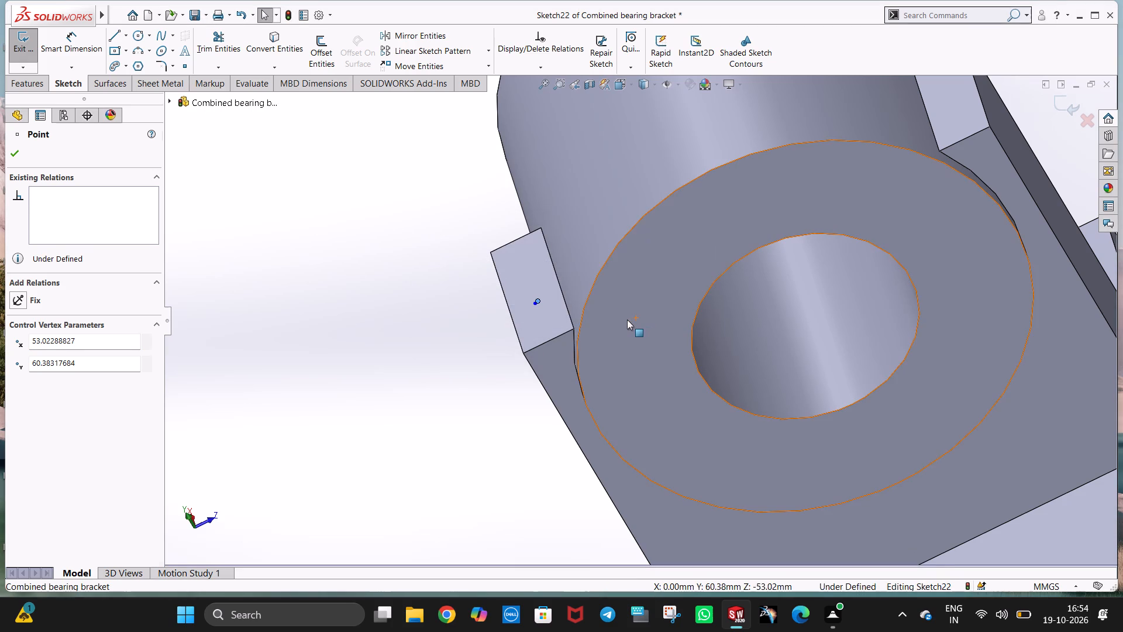
scroll(602, 355, up, 4)
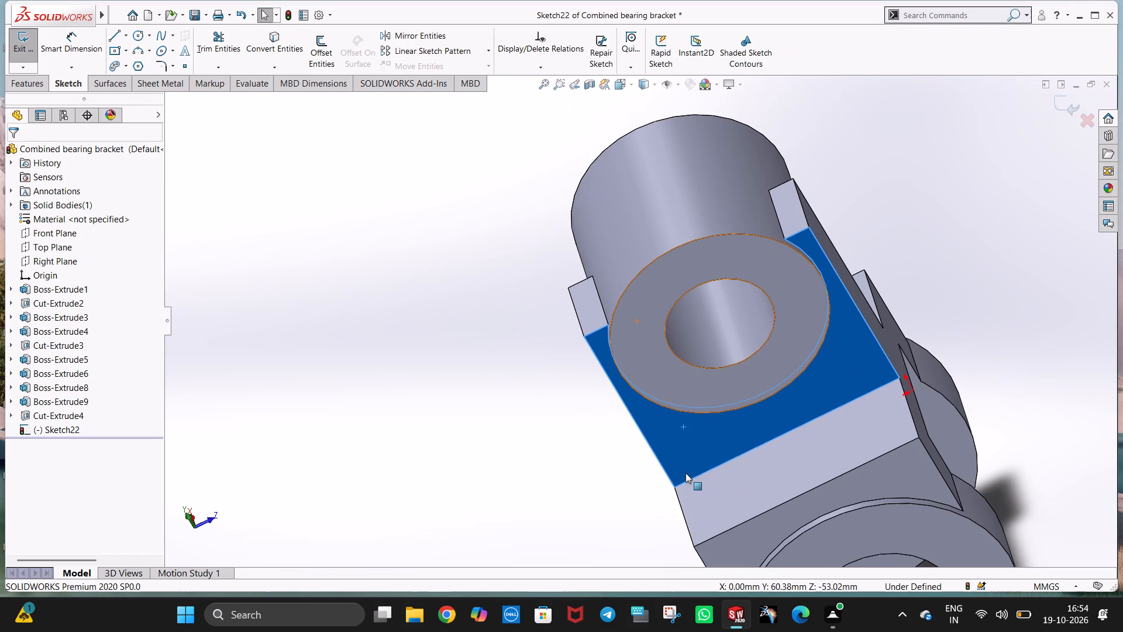
click(1060, 97)
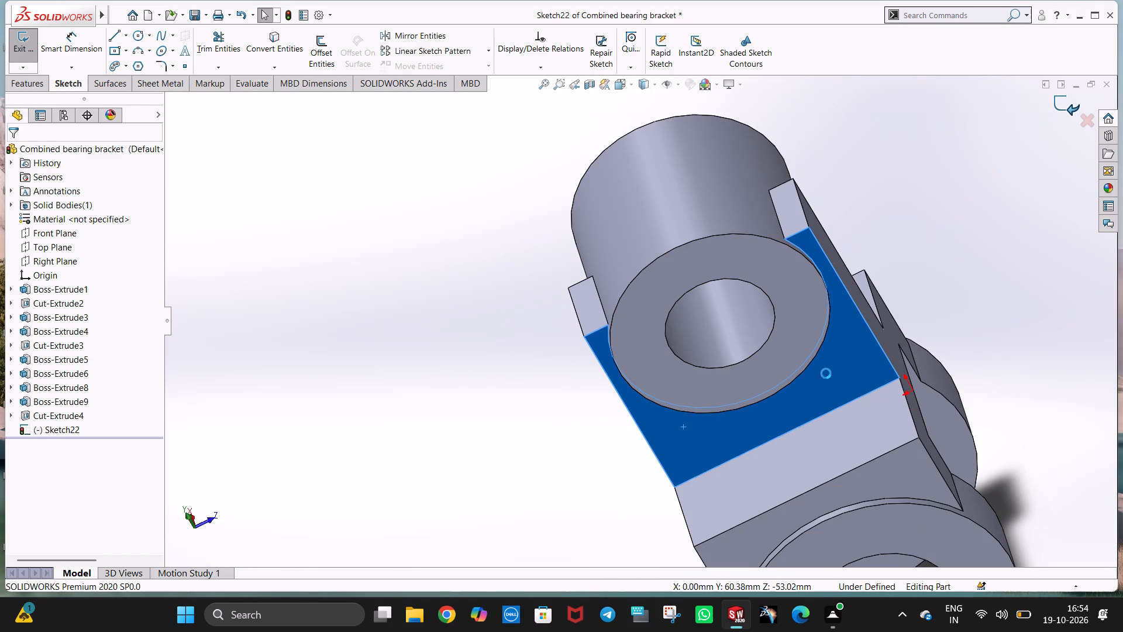
key(Escape)
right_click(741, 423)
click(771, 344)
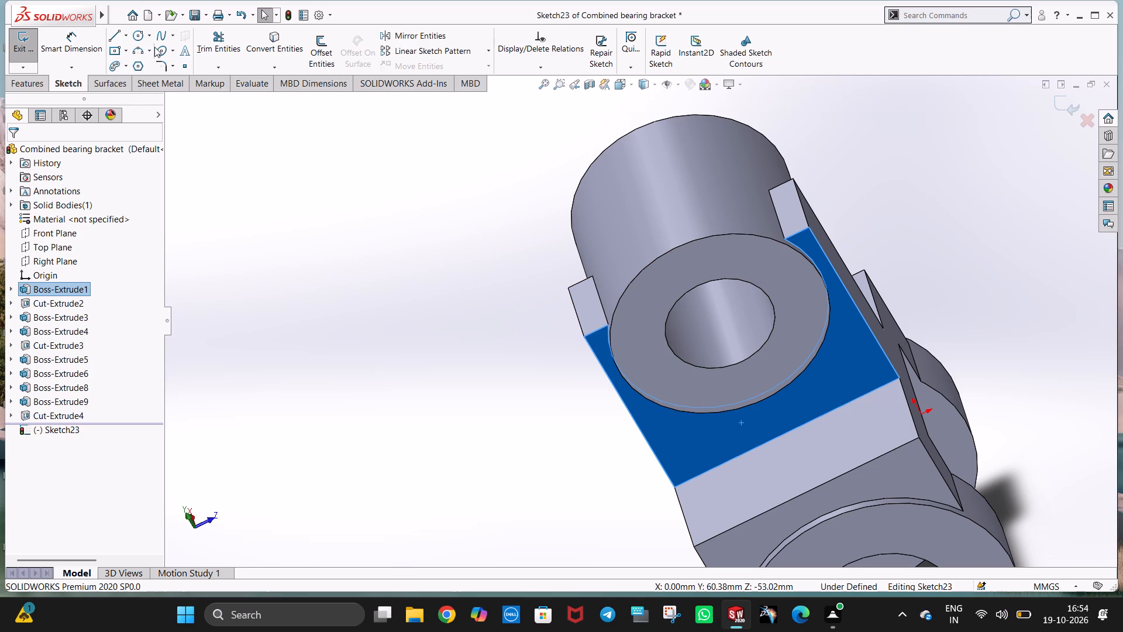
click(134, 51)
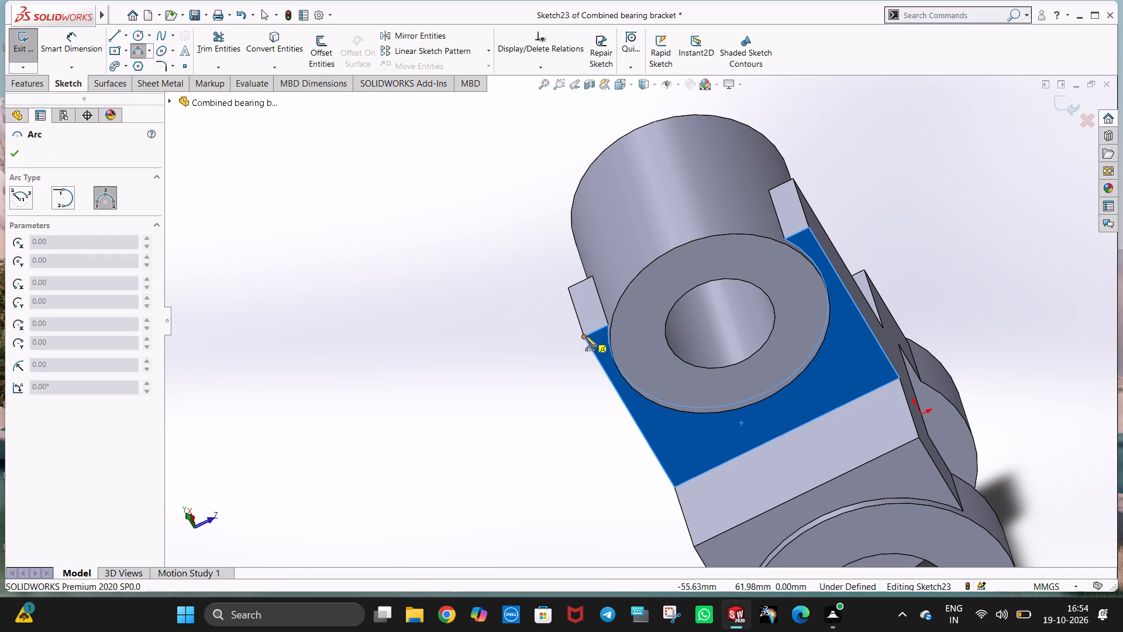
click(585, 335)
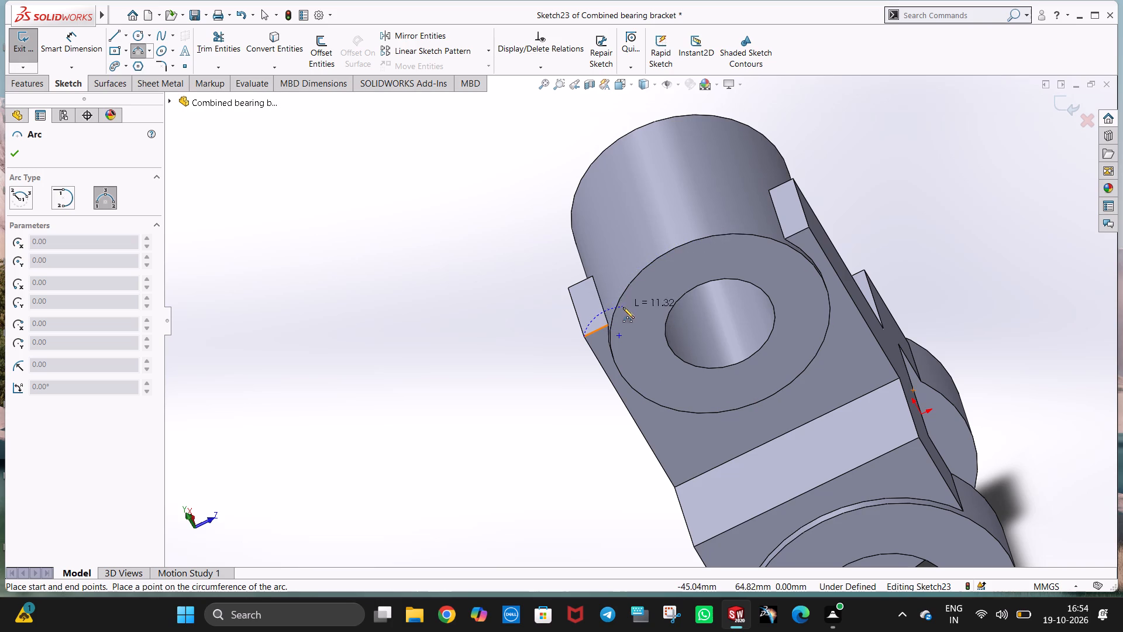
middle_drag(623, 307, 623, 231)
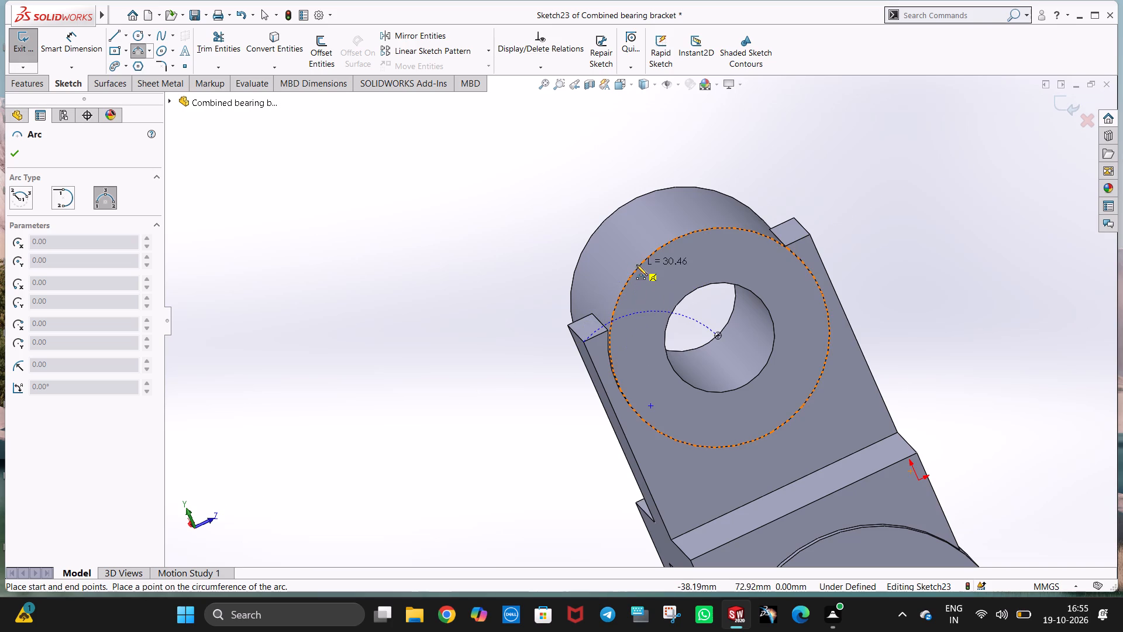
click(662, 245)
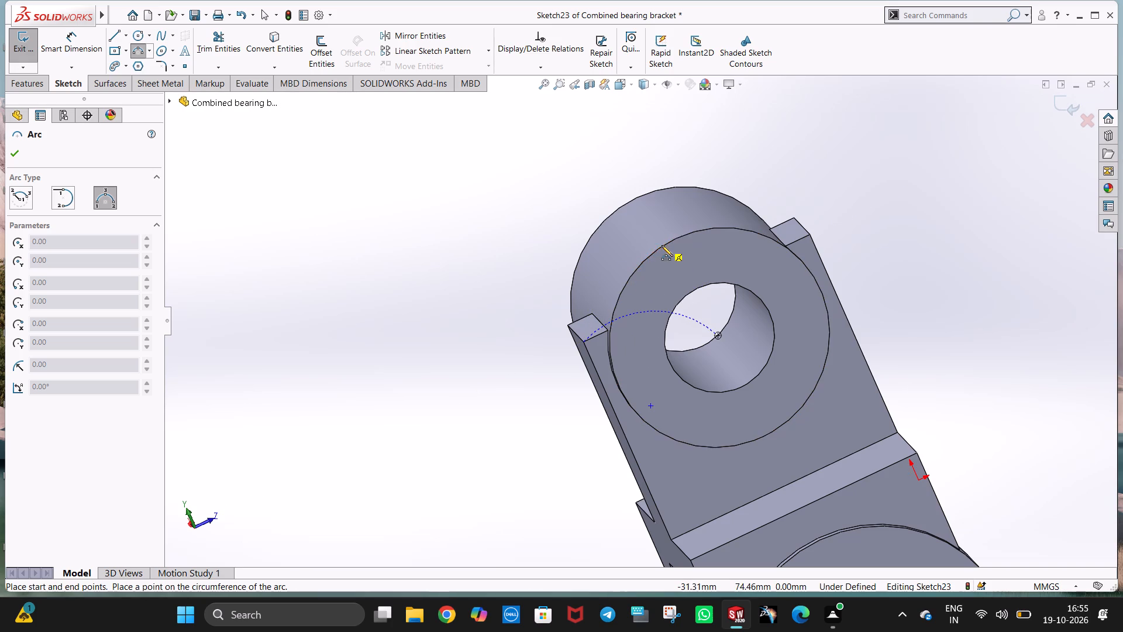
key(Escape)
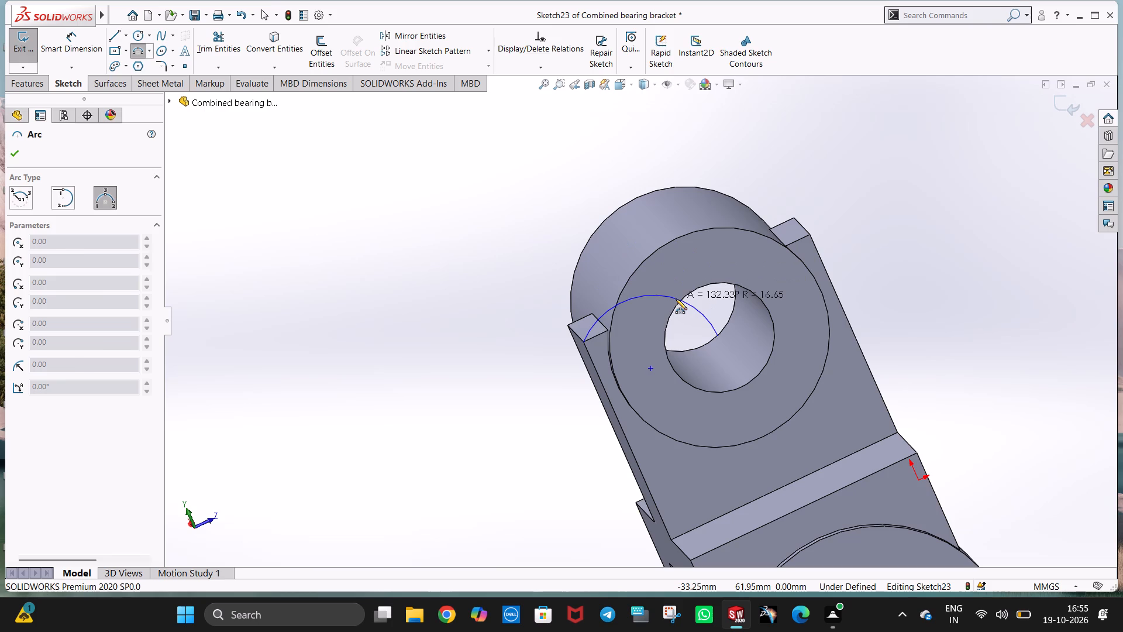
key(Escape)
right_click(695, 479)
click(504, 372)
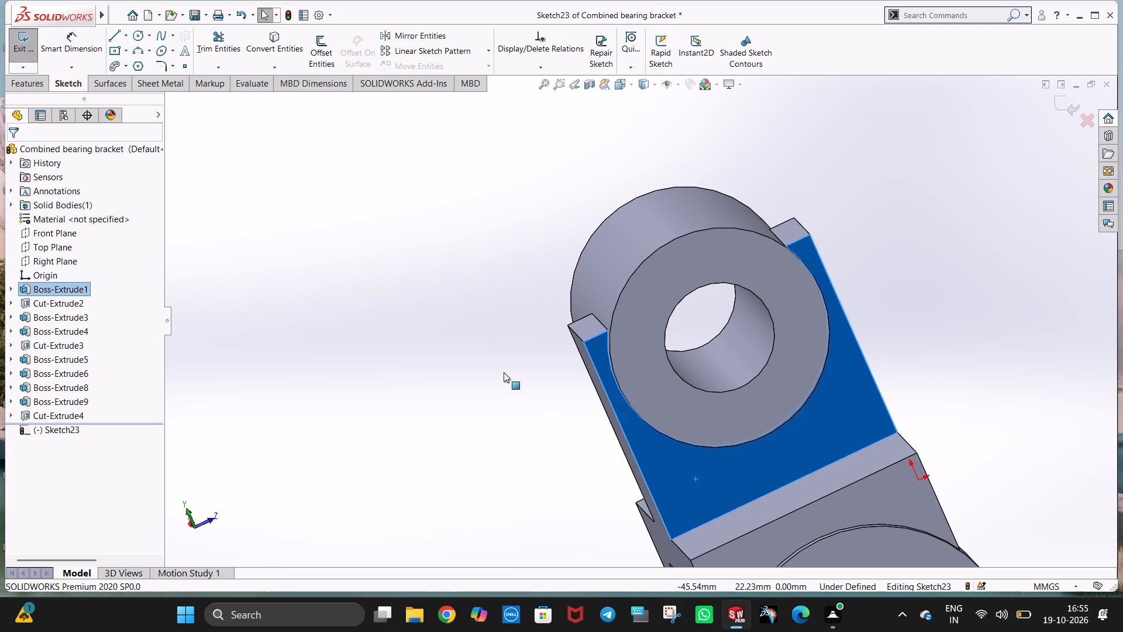
Restart the sketch on the stem's flat side face, oriented to the Left view.
key(ctrl+3)
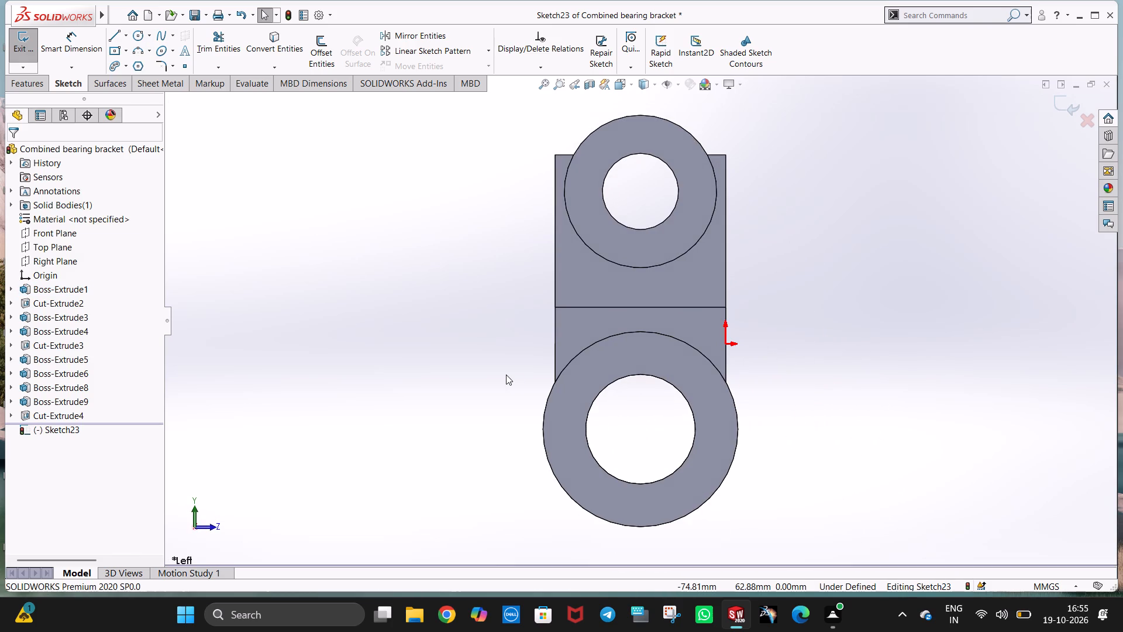
right_click(598, 277)
click(508, 190)
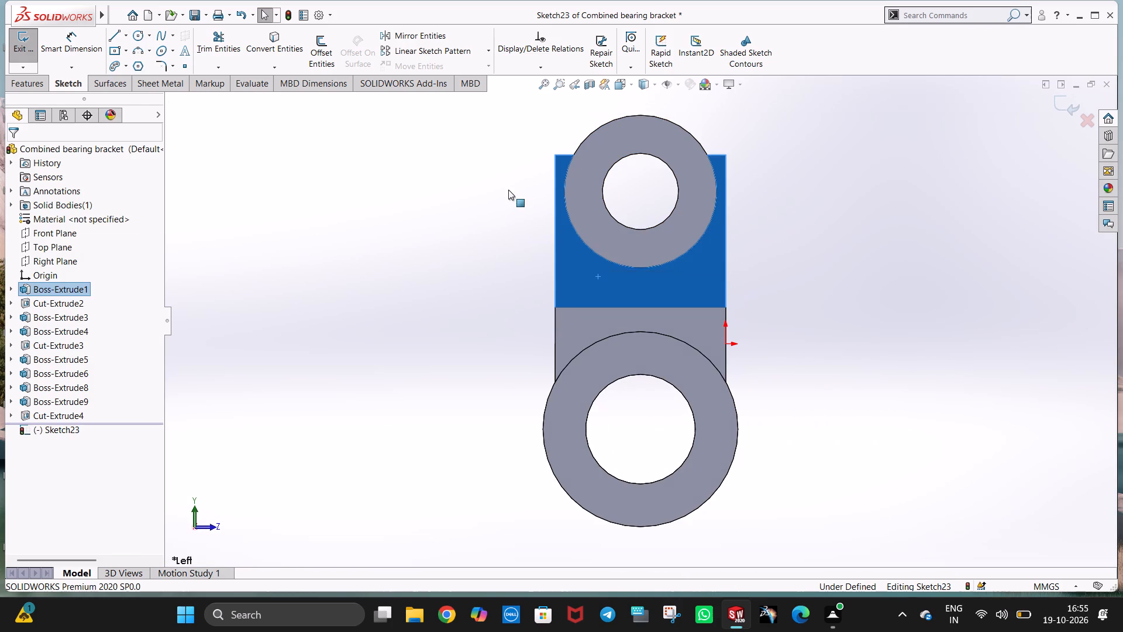
click(1073, 111)
right_click(577, 290)
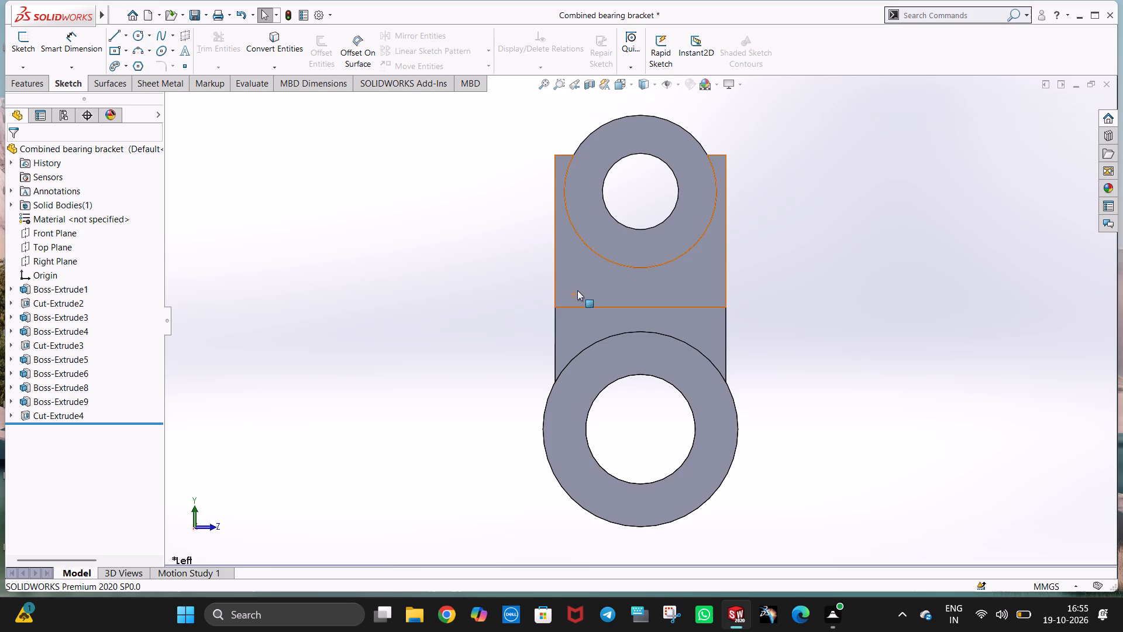
click(602, 270)
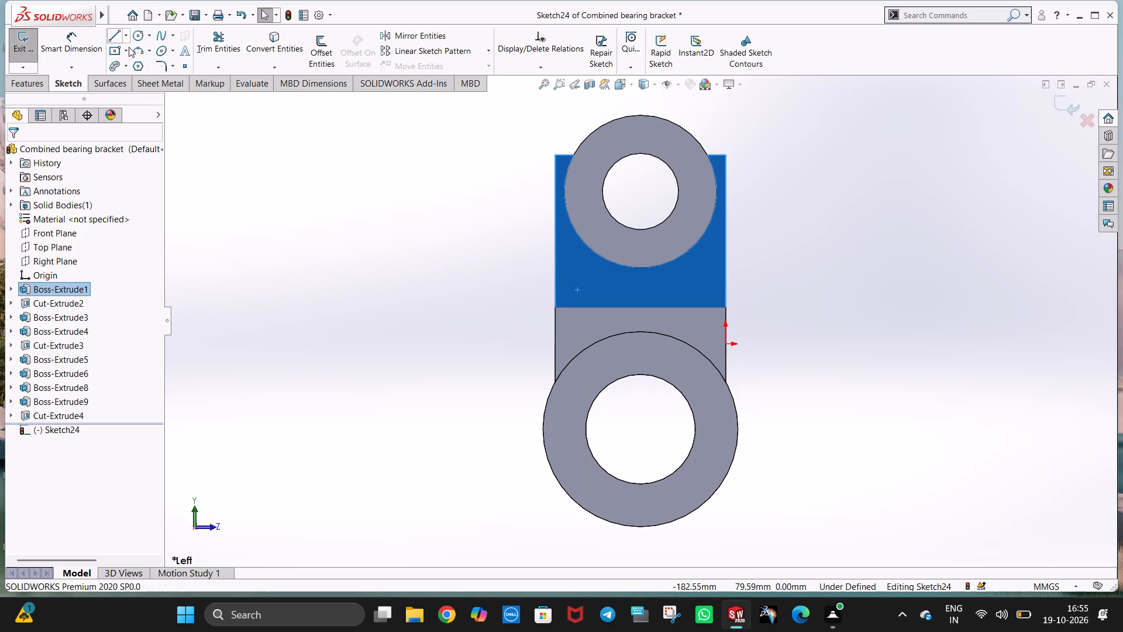
Sketch a three-point arc of about 27.66 mm radius from the stem's top corner to the top of the boss circle.
click(139, 50)
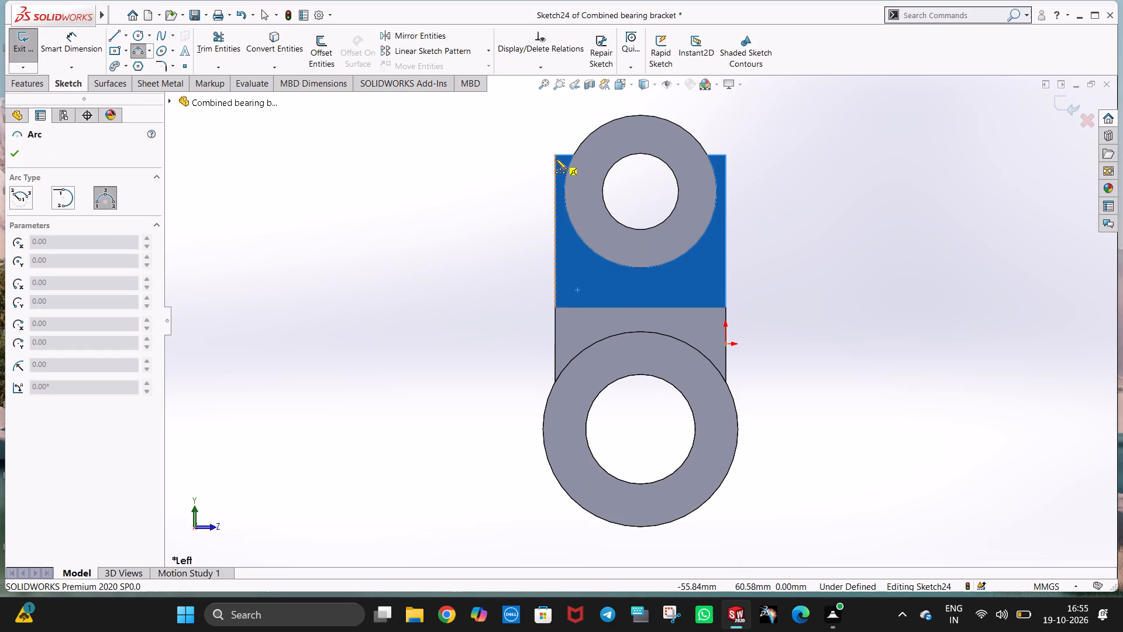
click(556, 153)
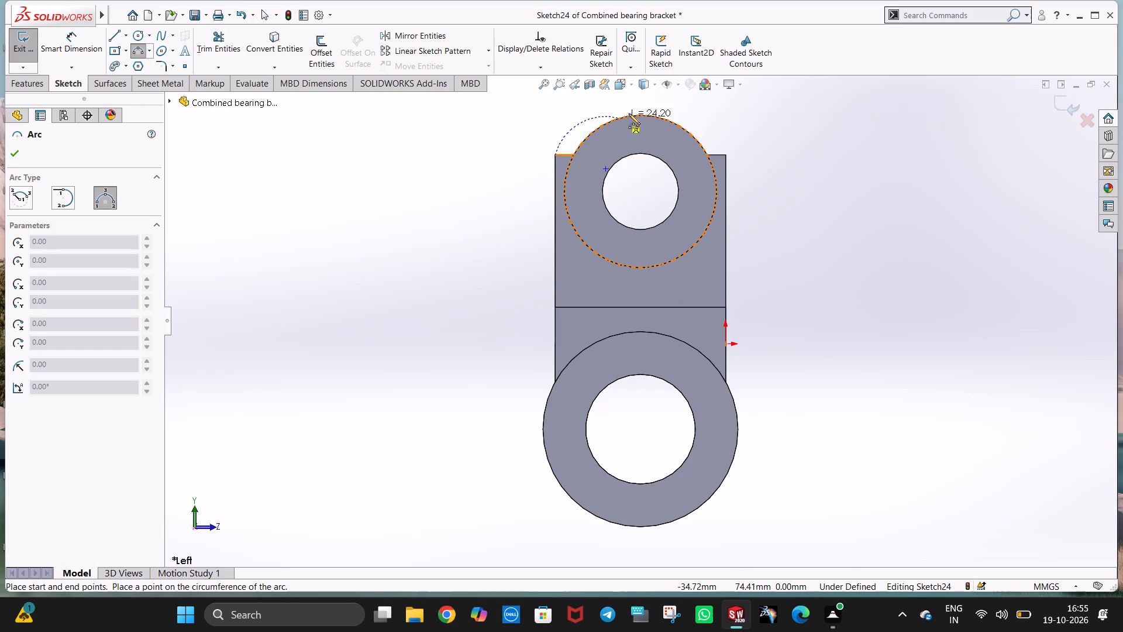
click(642, 116)
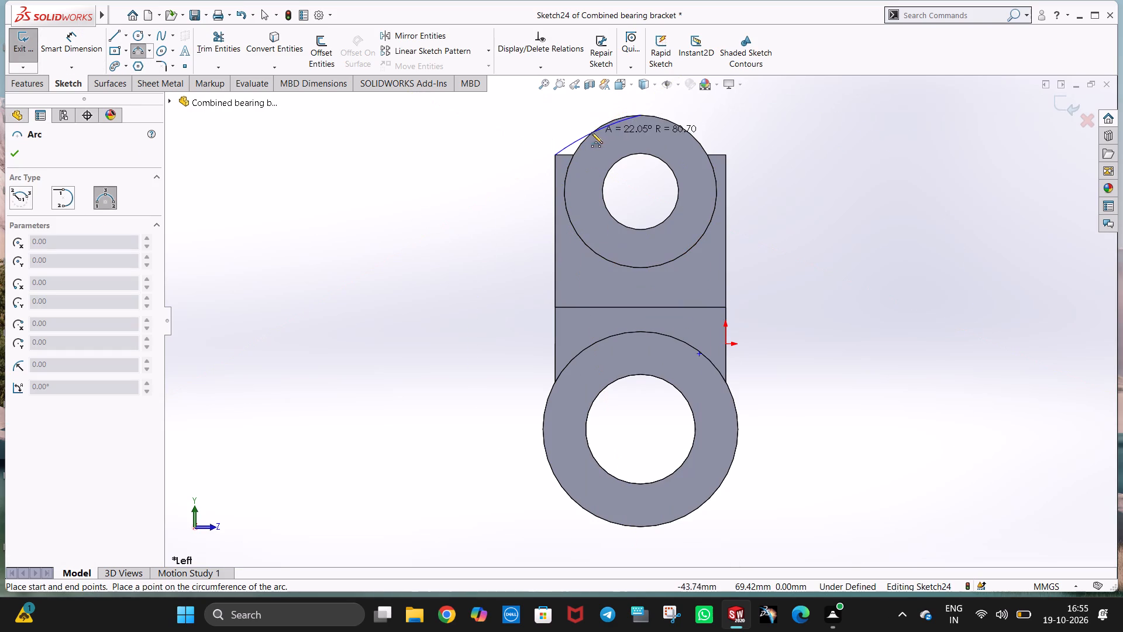
click(581, 128)
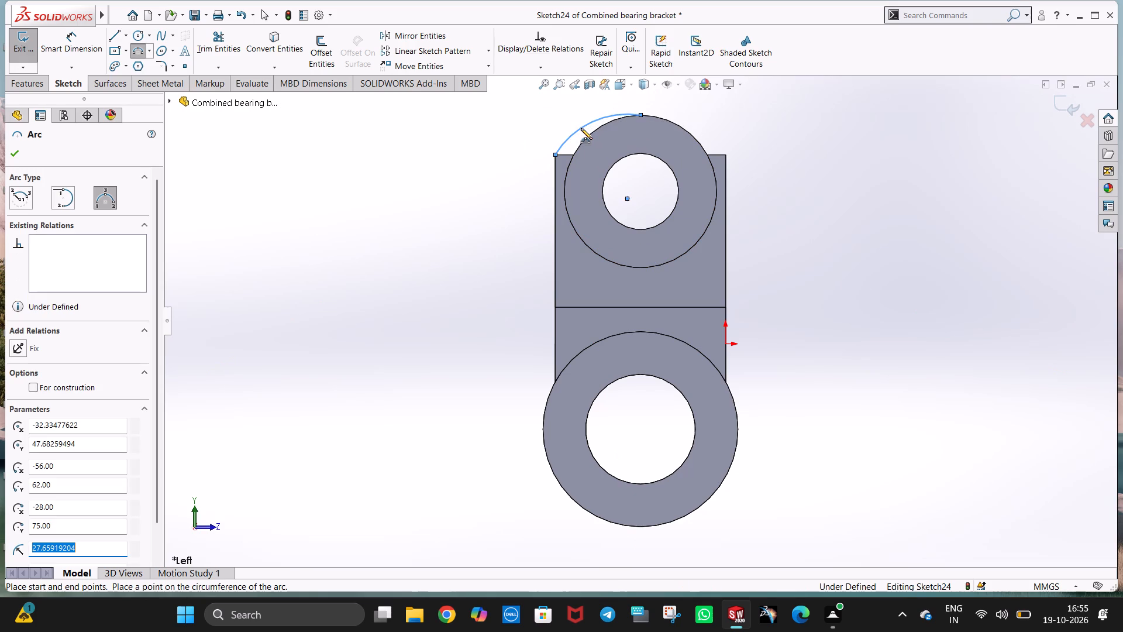
key(Escape)
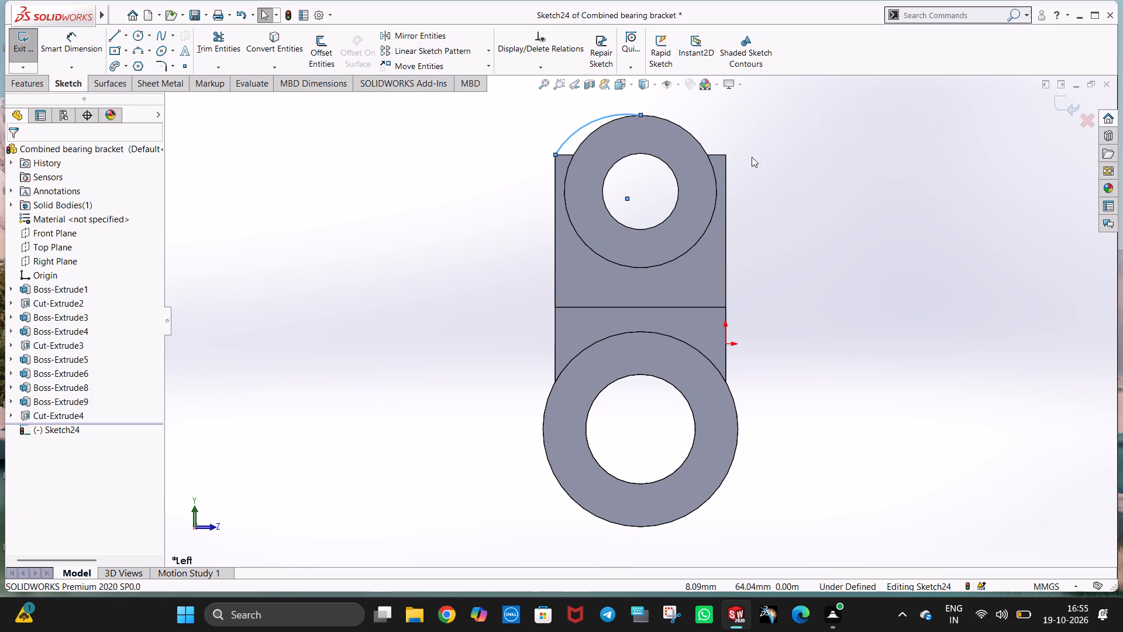
Sketch an 85 mm horizontal line from the top of the boss circle outward past the arc's side of the stem.
middle_drag(763, 178, 804, 229)
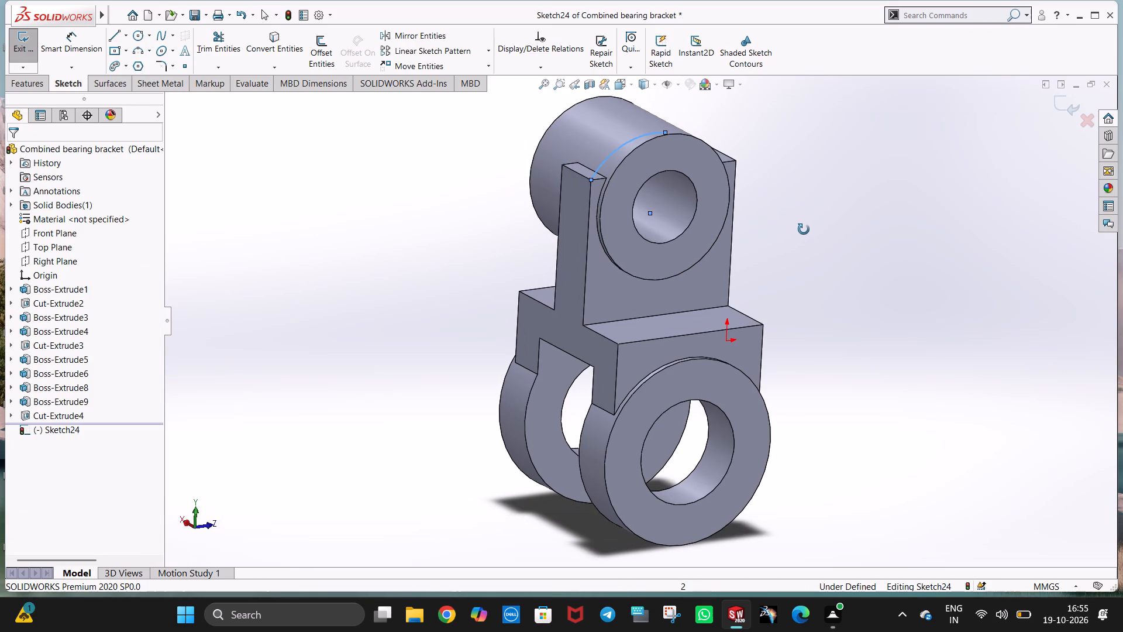
middle_drag(804, 229, 794, 209)
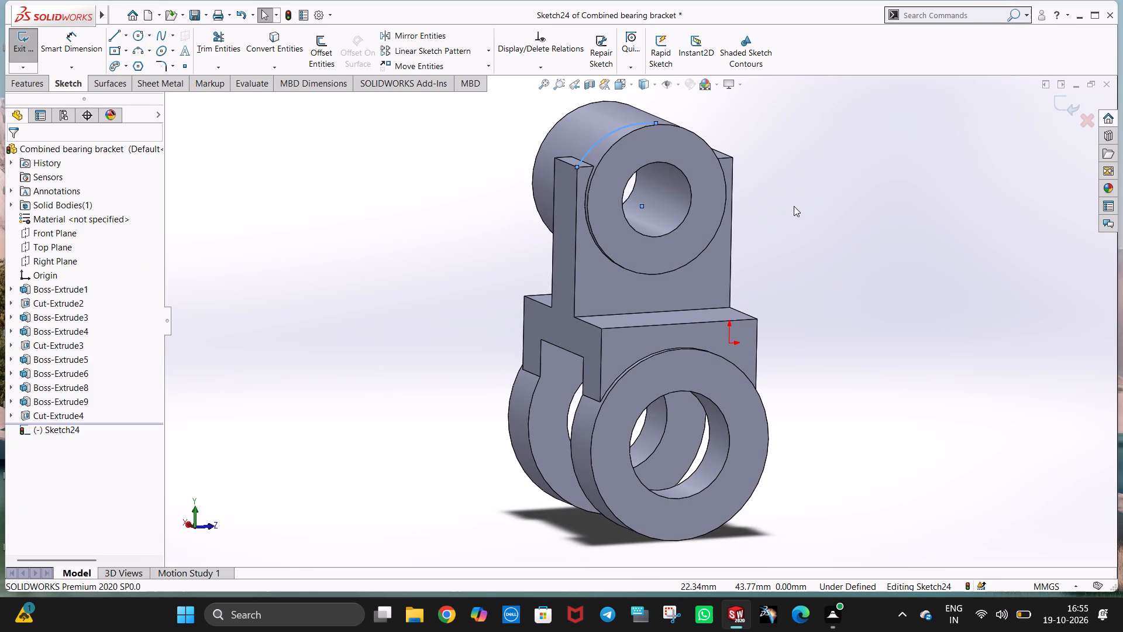
key(ctrl+3)
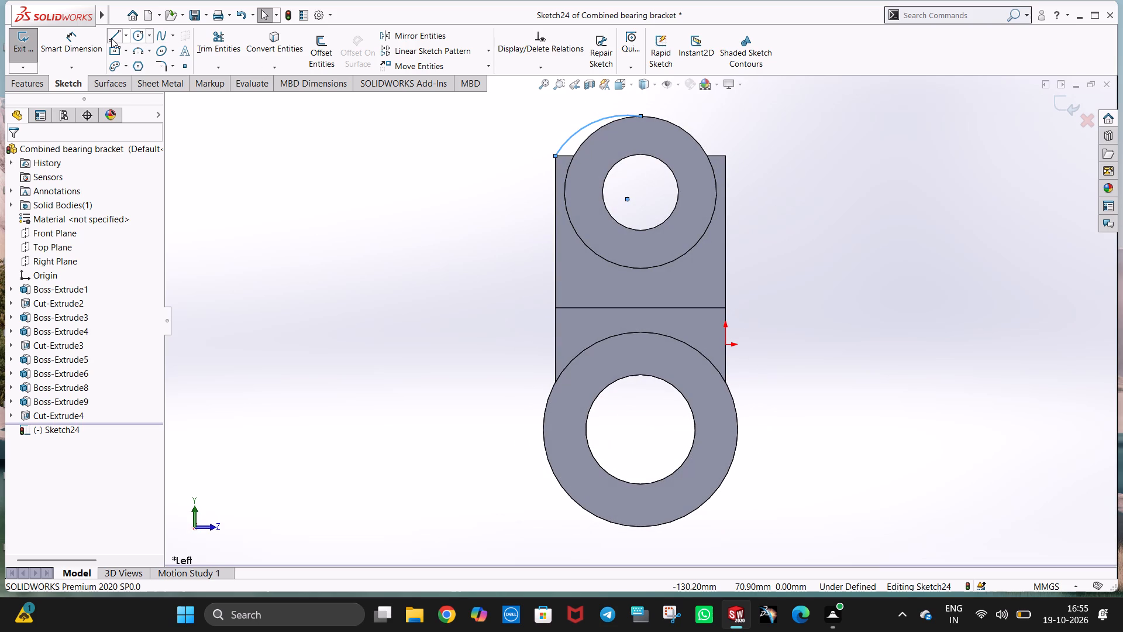
click(111, 38)
click(641, 116)
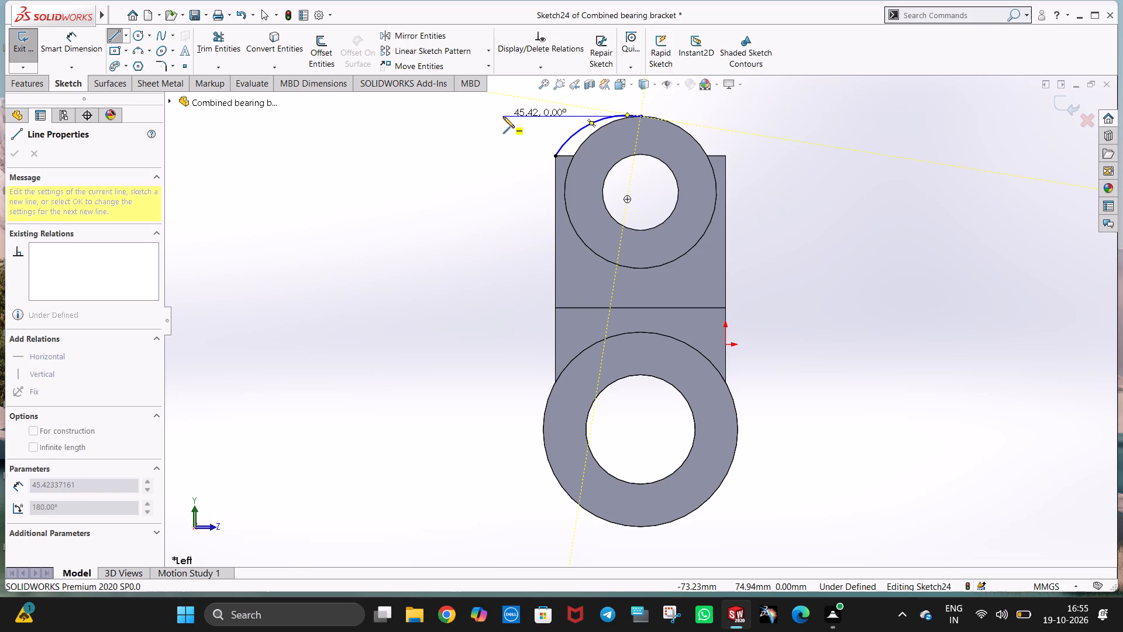
click(460, 117)
text(85)
key(Return)
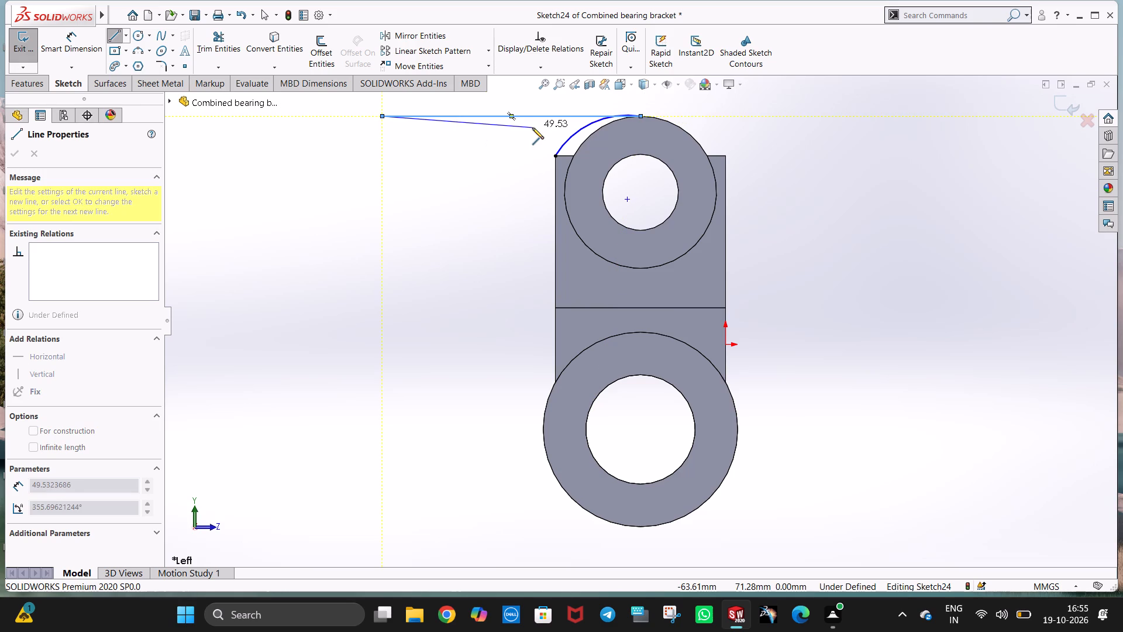
key(Escape)
Set the horizontal line's length to 73 mm.
click(493, 114)
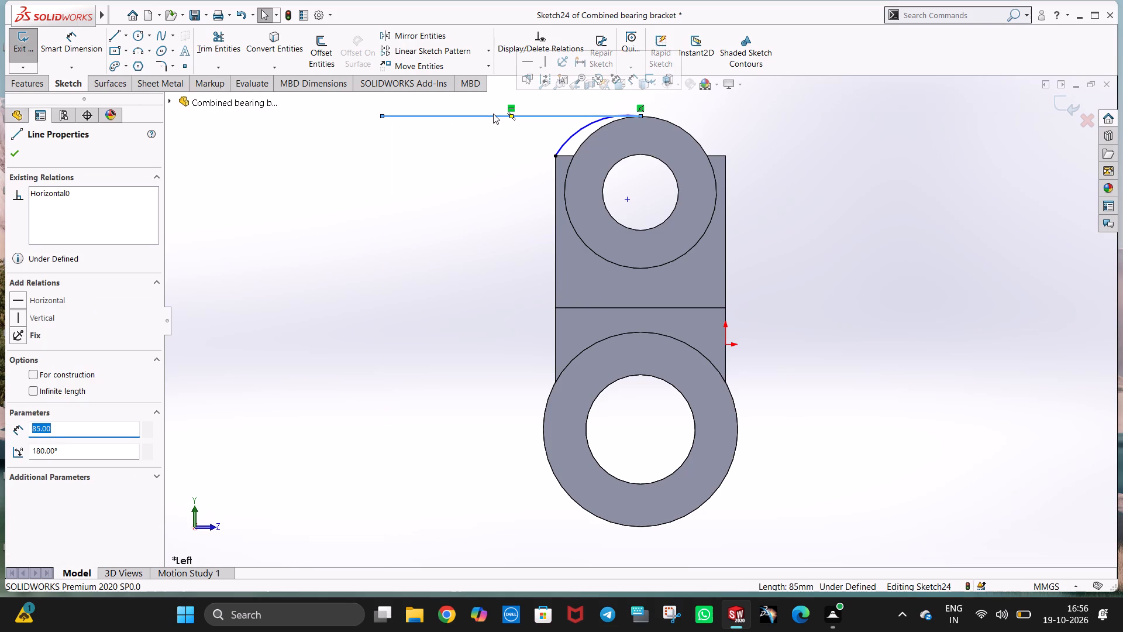
text(73)
key(Return)
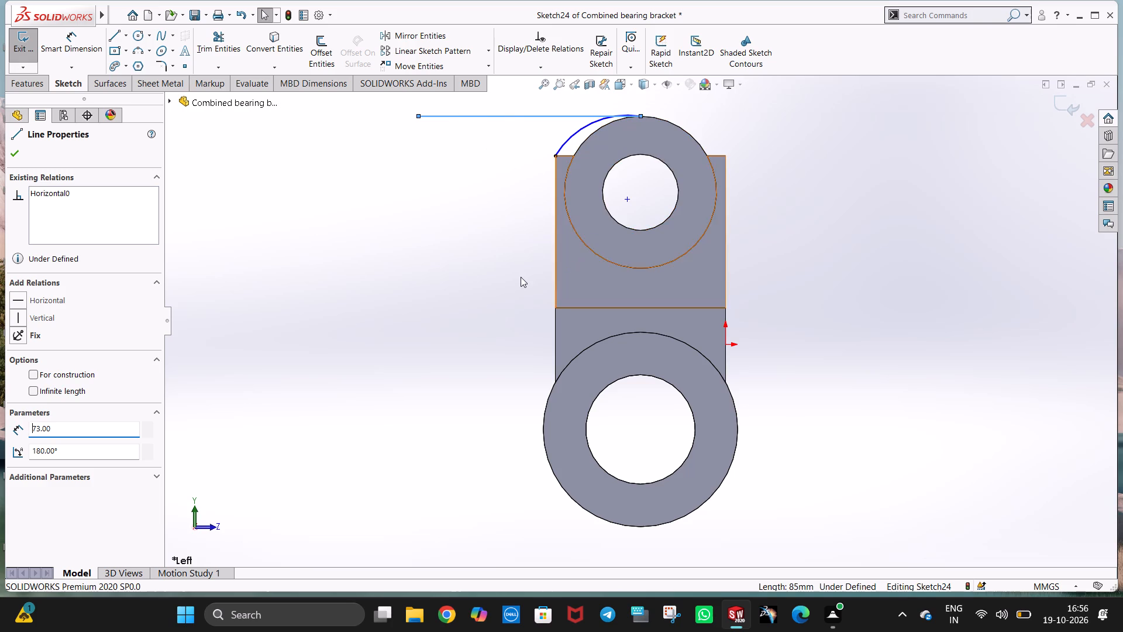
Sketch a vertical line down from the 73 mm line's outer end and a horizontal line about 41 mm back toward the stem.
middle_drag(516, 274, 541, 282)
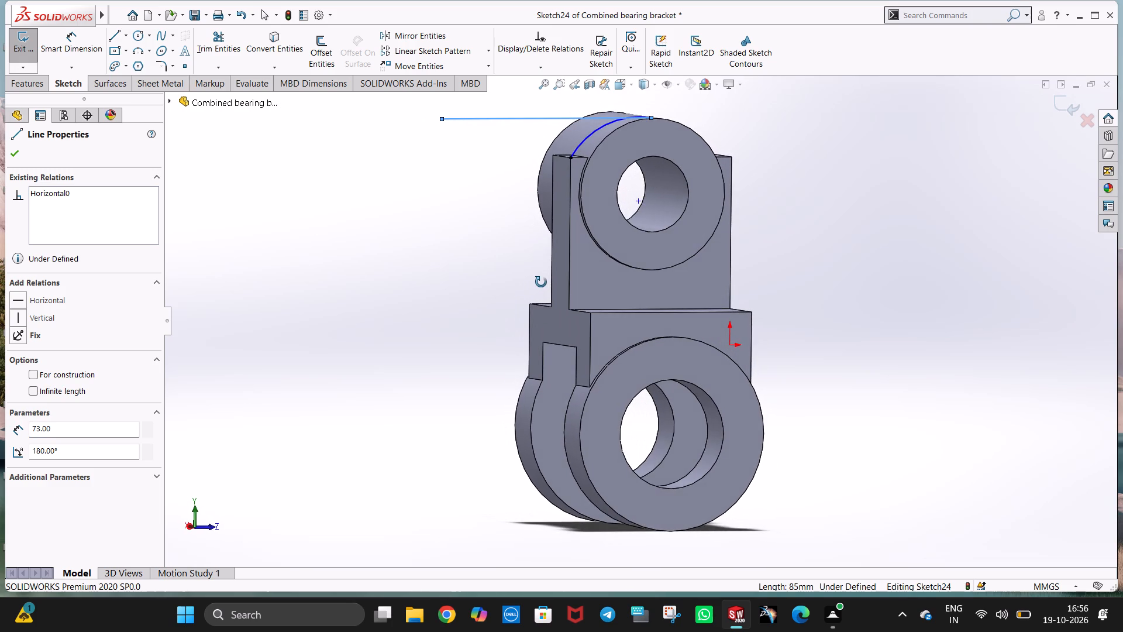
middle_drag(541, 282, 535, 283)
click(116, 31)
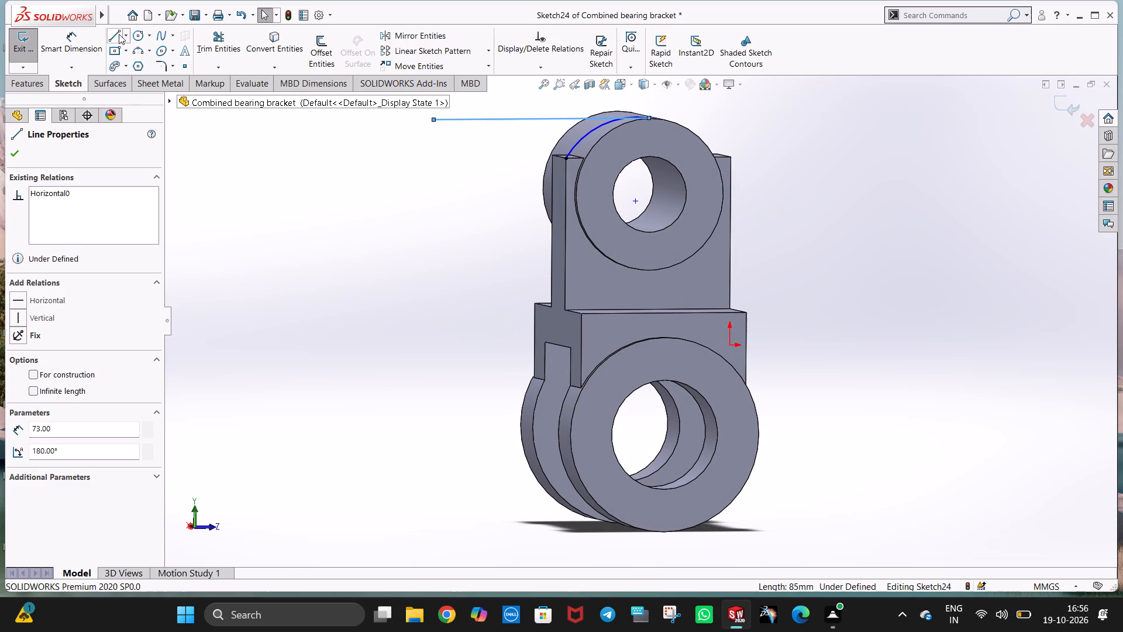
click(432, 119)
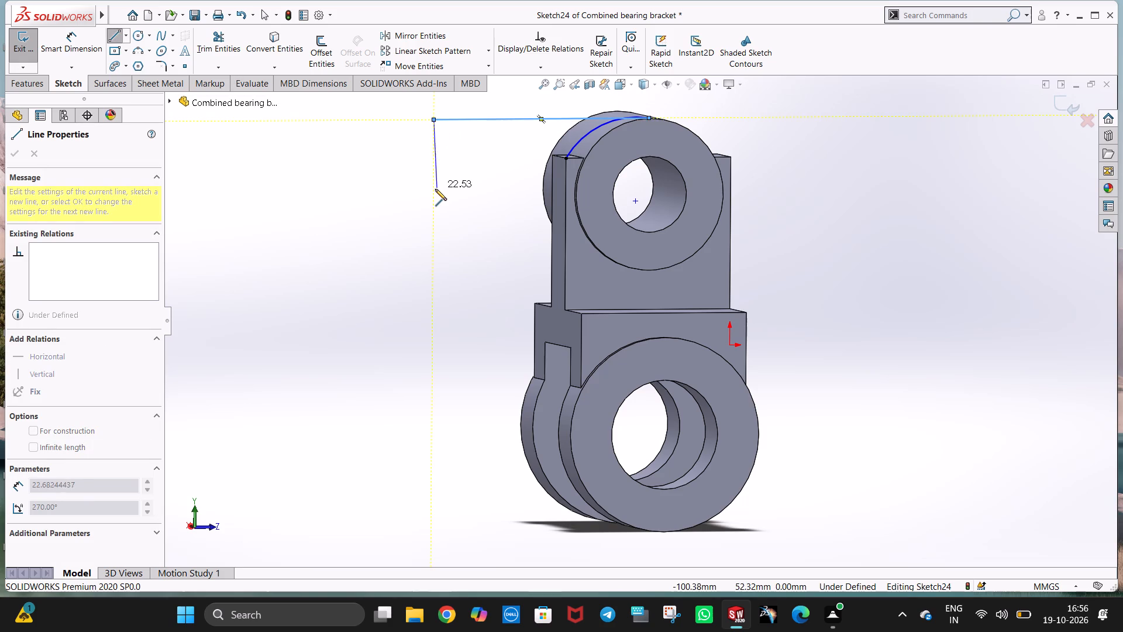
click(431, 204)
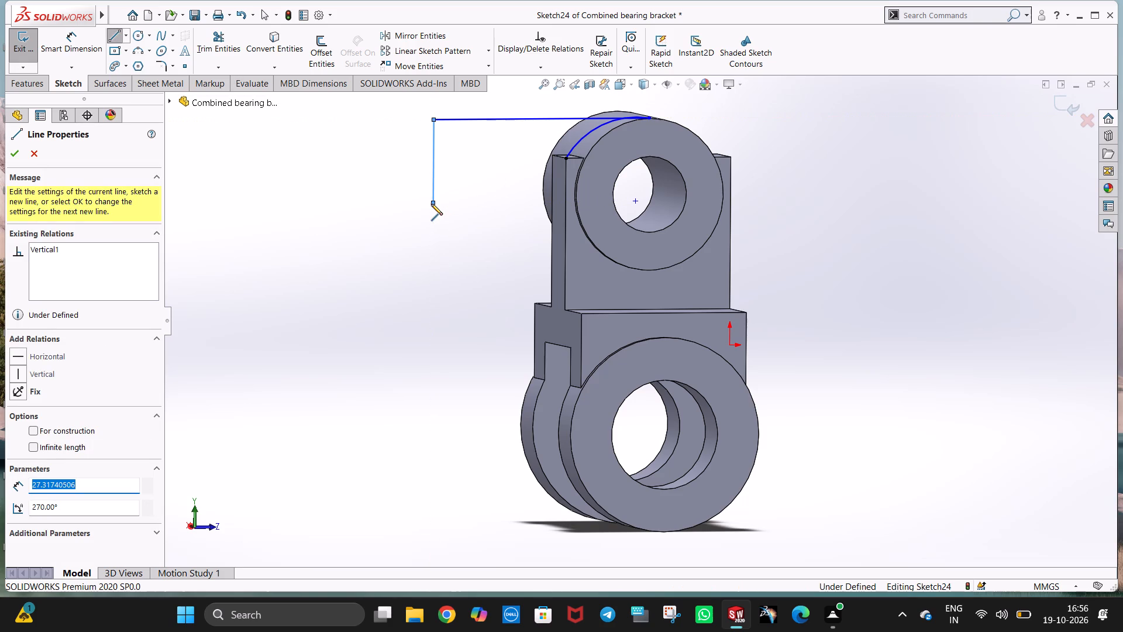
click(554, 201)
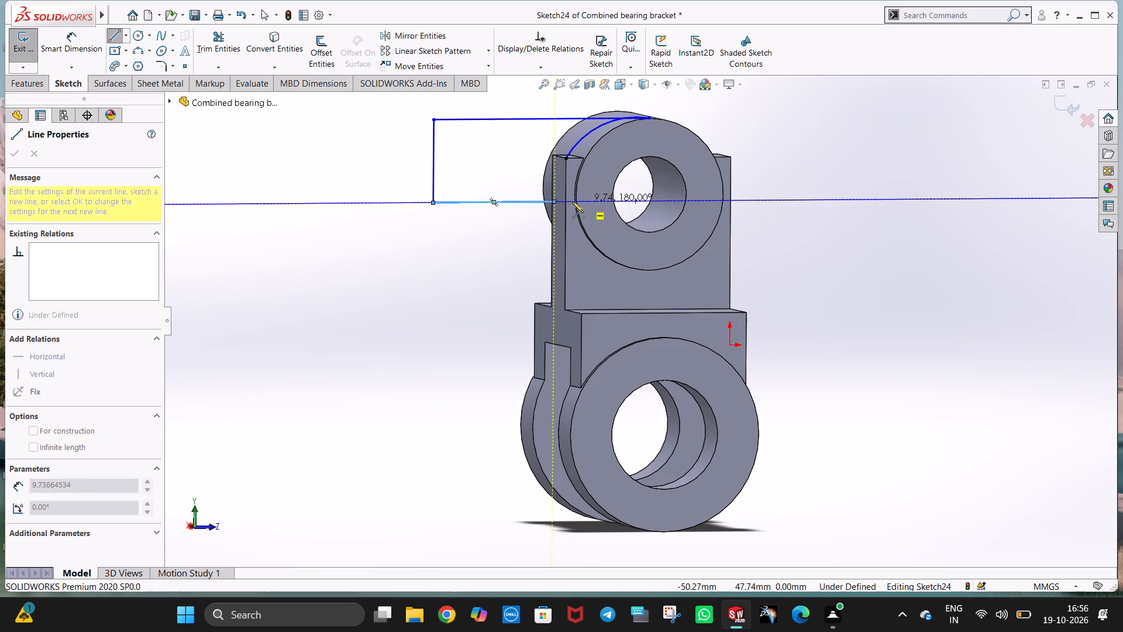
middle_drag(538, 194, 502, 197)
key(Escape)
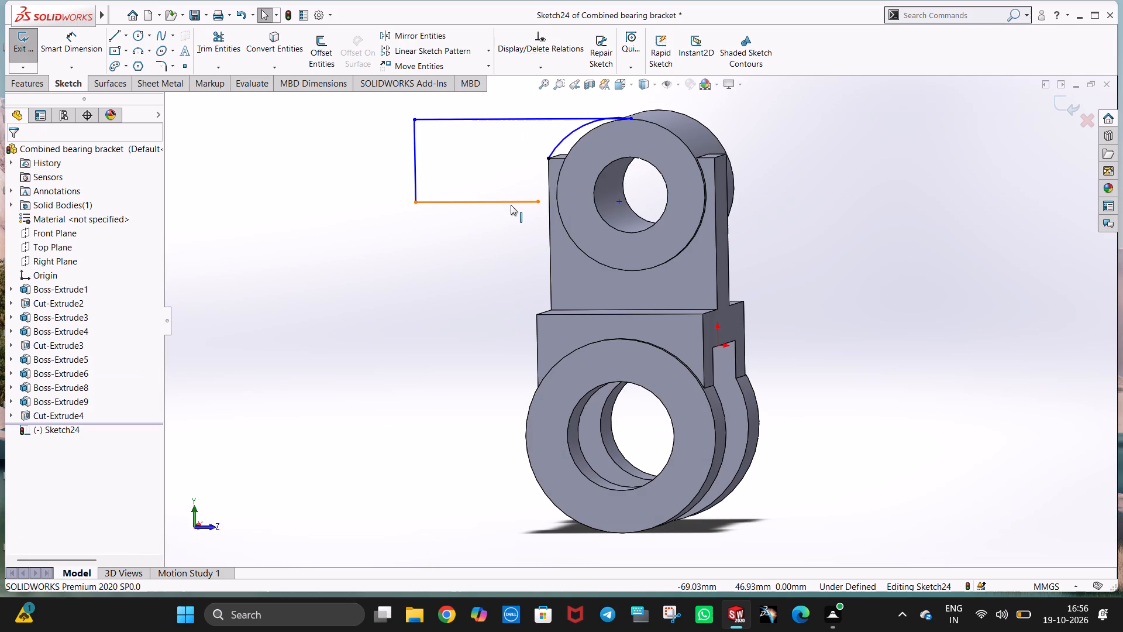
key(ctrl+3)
Replace the lower horizontal line with a 45 mm one reaching the stem's edge, and continue about 14.32 mm vertically to the stem's top corner.
click(574, 200)
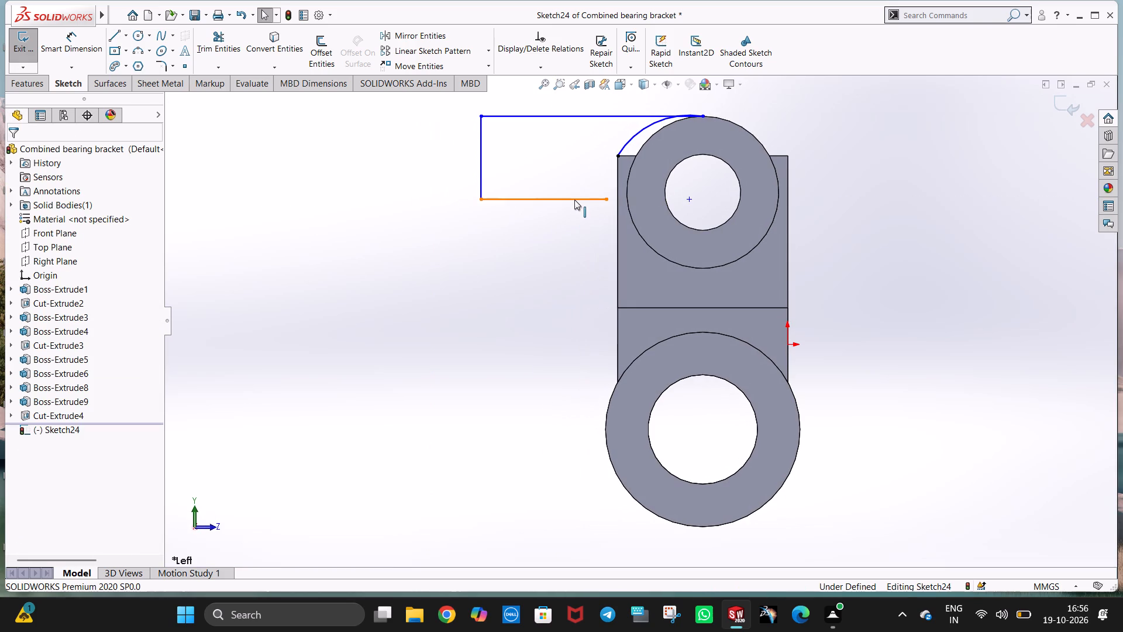
key(Delete)
click(113, 33)
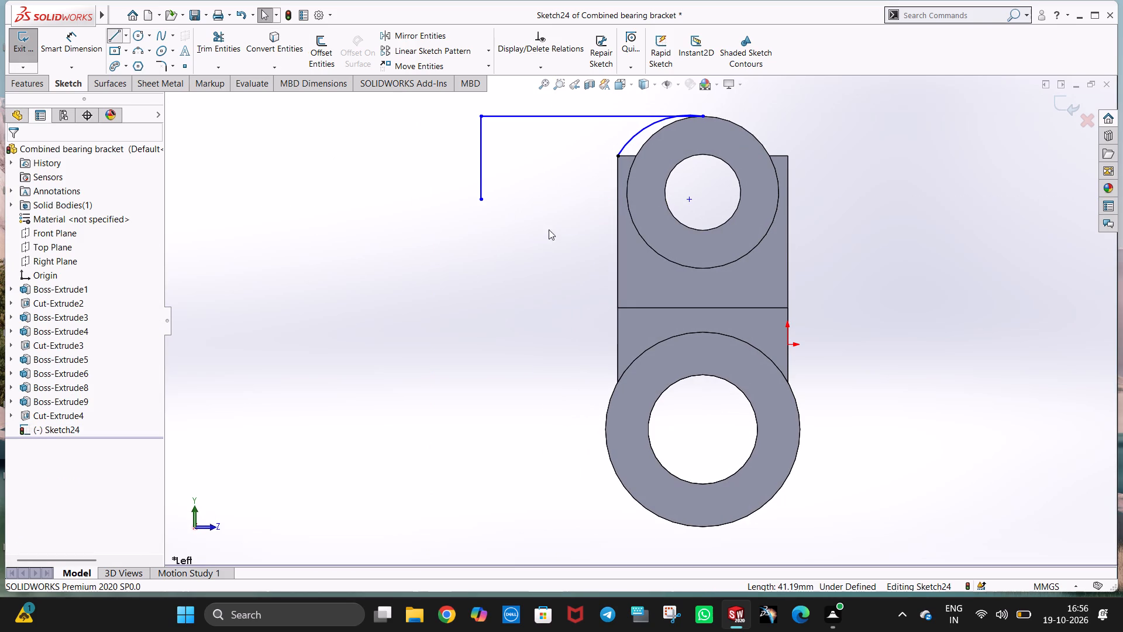
click(481, 197)
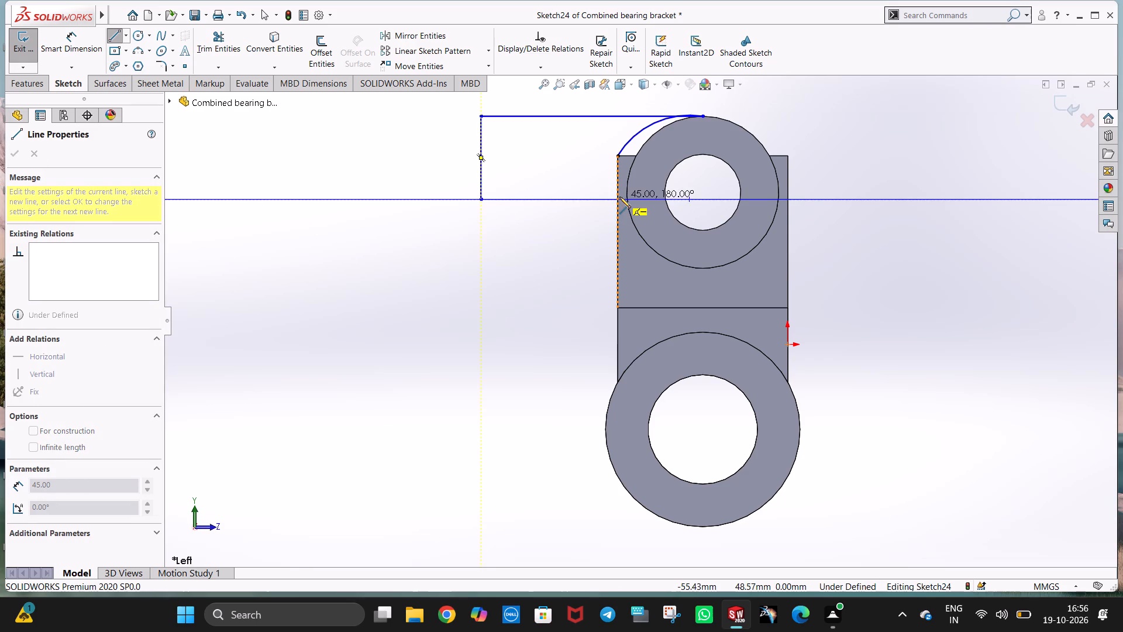
click(617, 198)
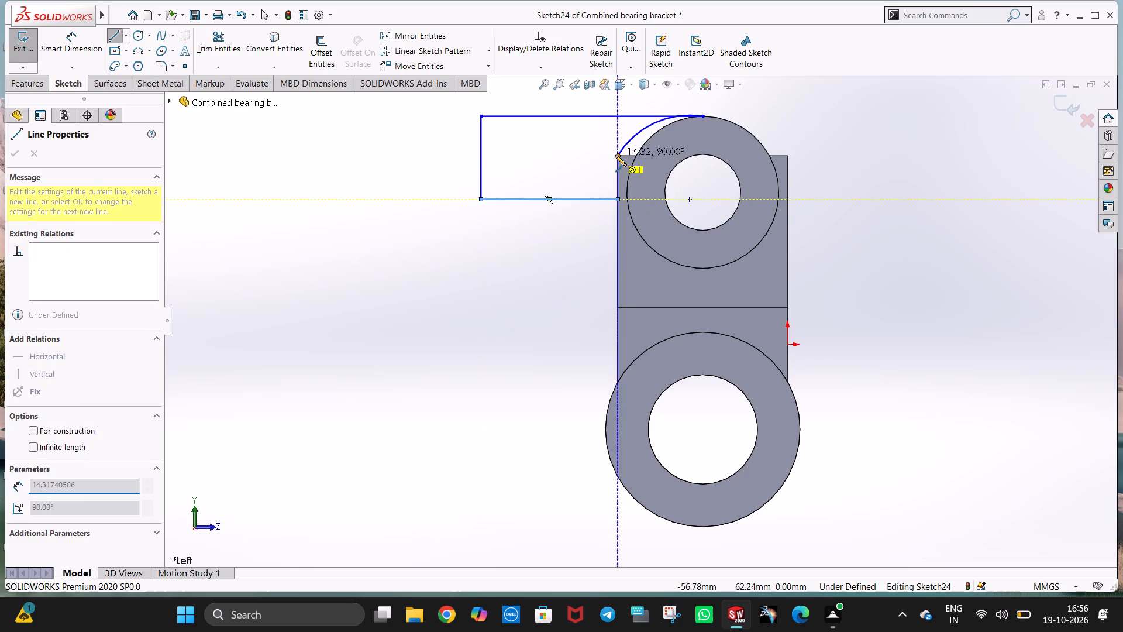
click(618, 153)
key(Escape)
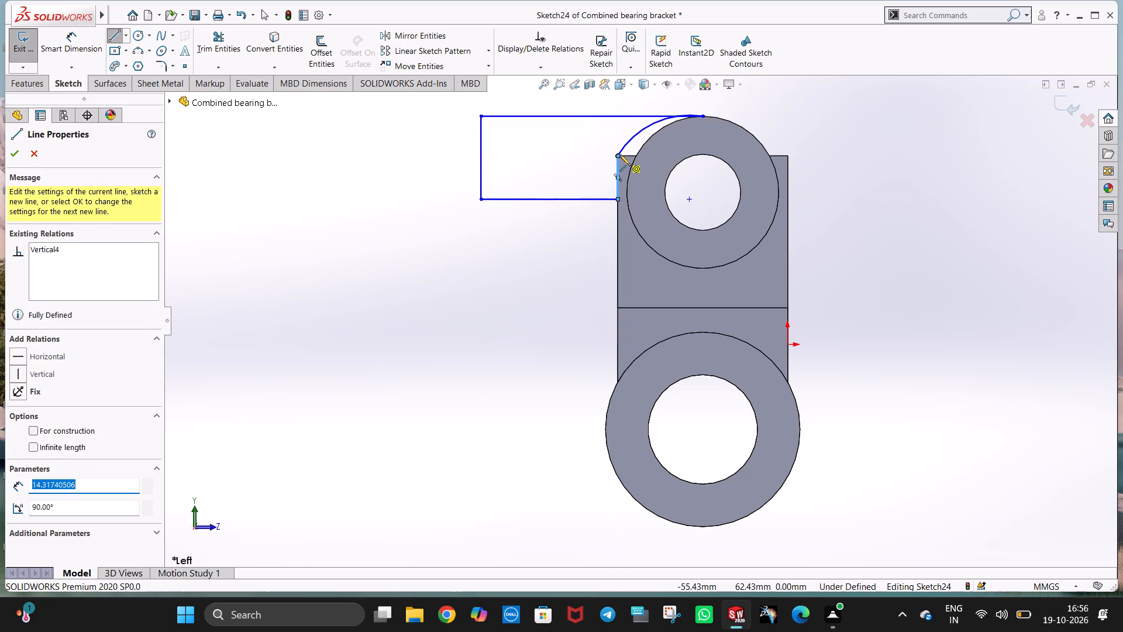
key(Escape)
key(Escape)
Delete the arc joining the stem's top corner to the top of the boss circle.
click(822, 140)
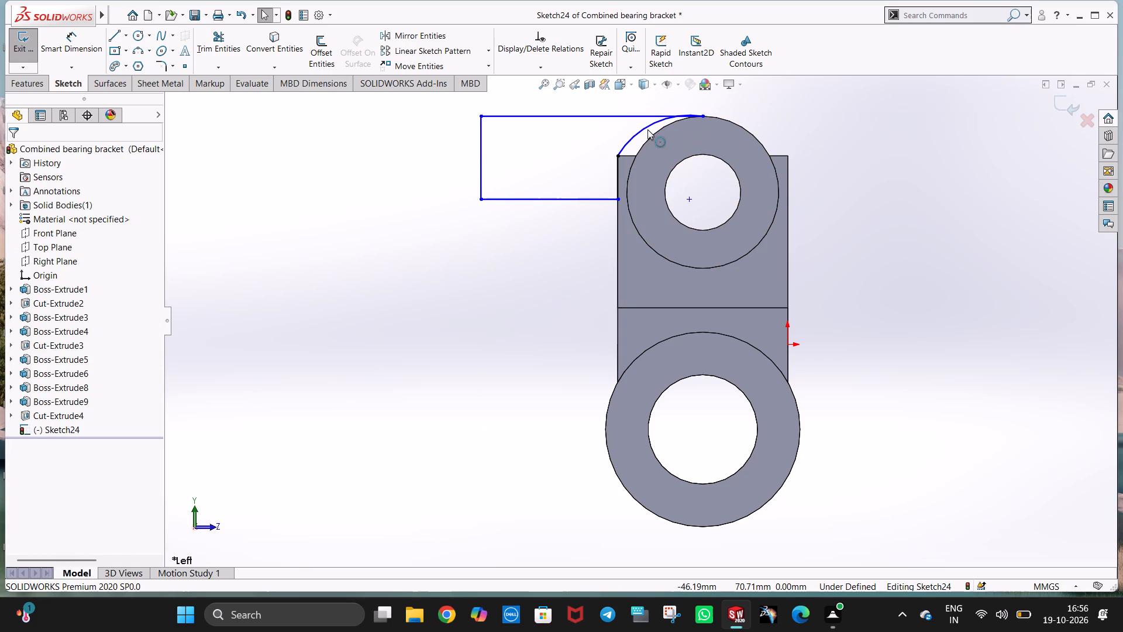
click(647, 129)
key(Delete)
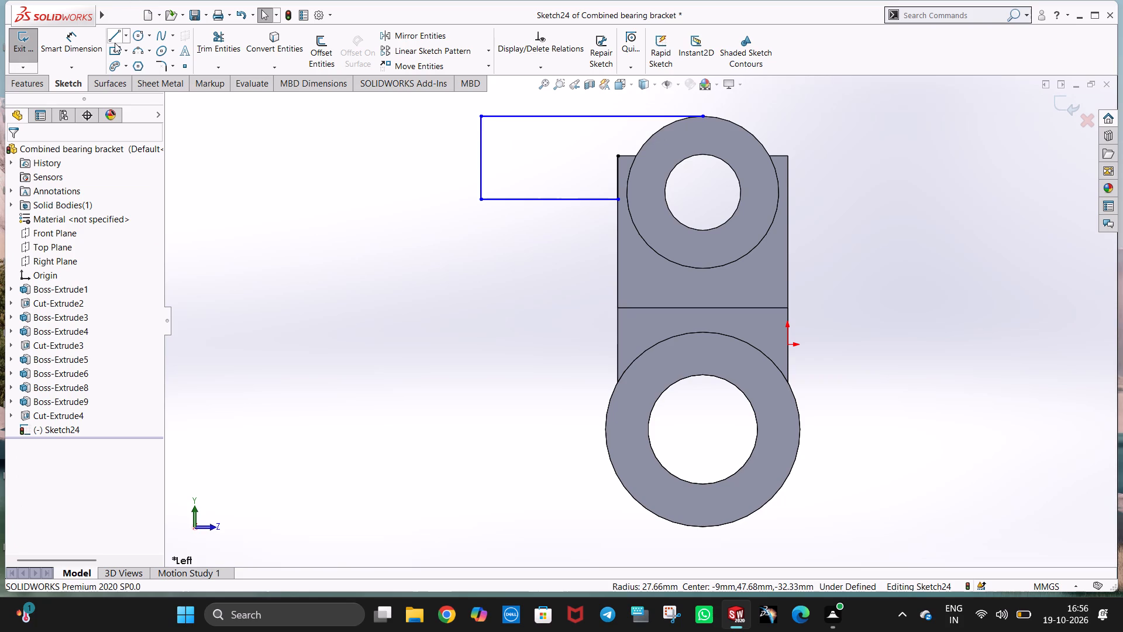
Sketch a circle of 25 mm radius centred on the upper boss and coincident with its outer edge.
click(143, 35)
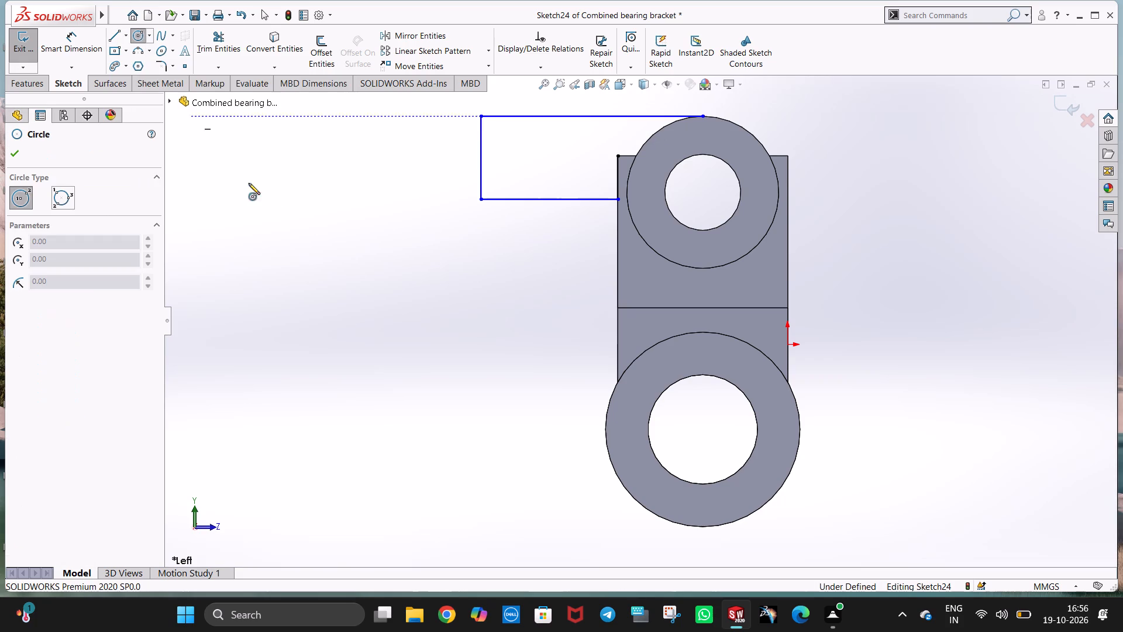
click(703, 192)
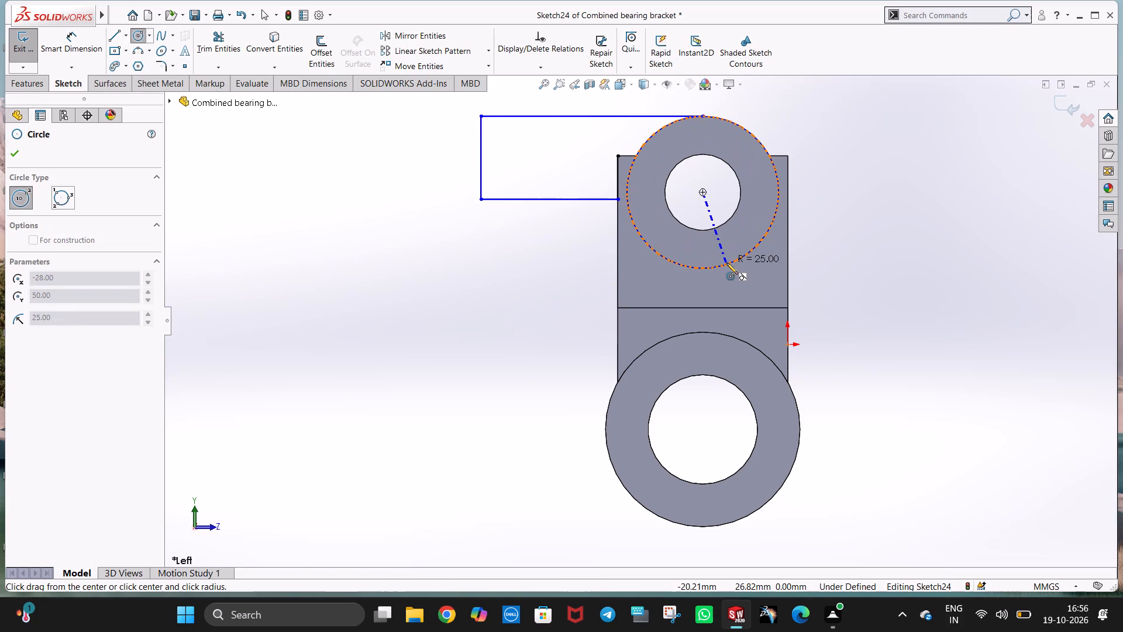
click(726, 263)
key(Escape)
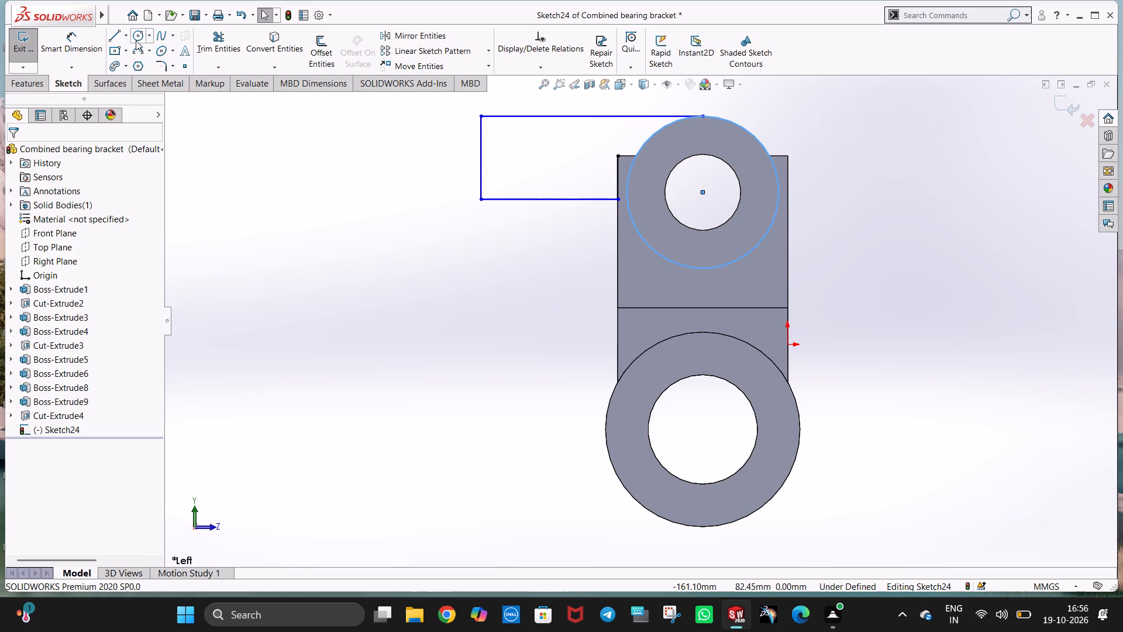
Sketch a horizontal line about 3 mm long from the lower line's end at the stem edge to the boss circle.
click(113, 40)
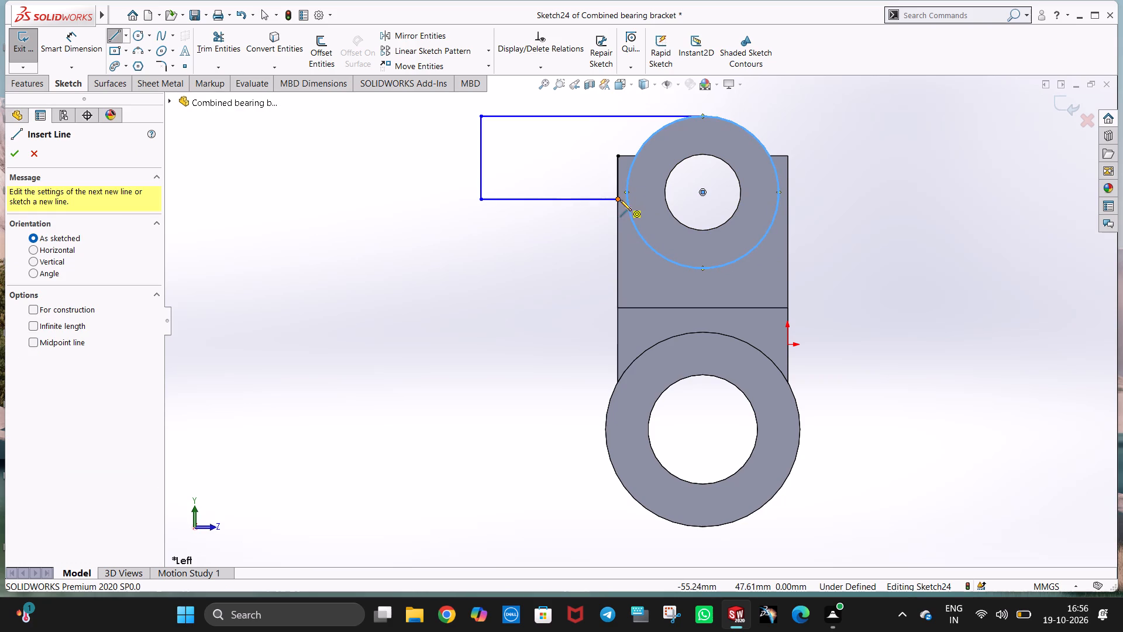
click(618, 199)
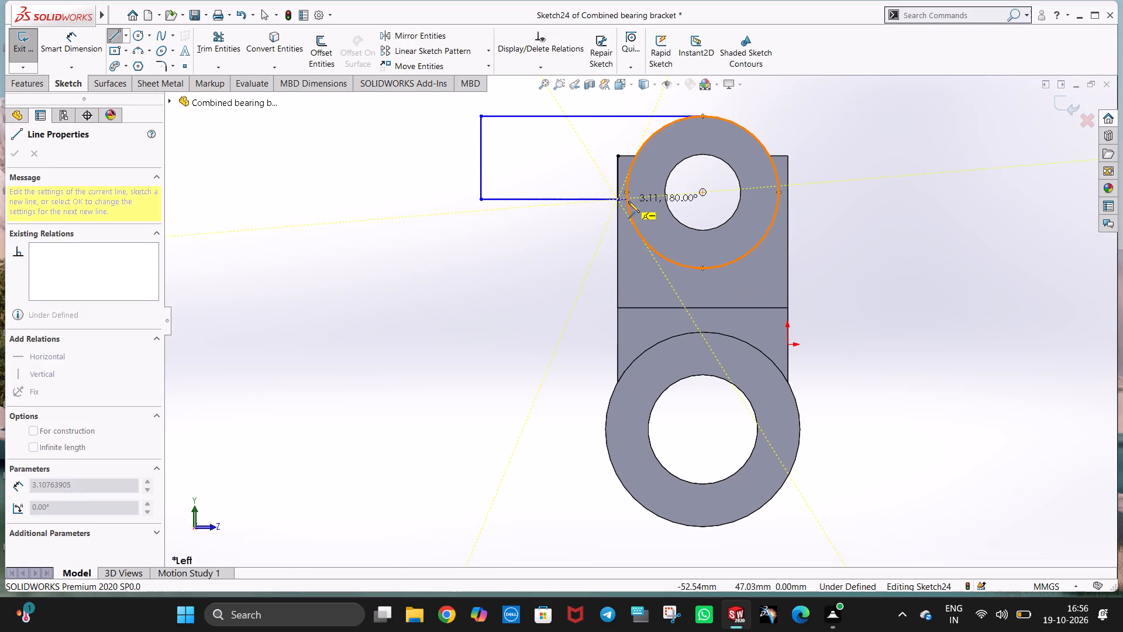
click(627, 201)
key(Escape)
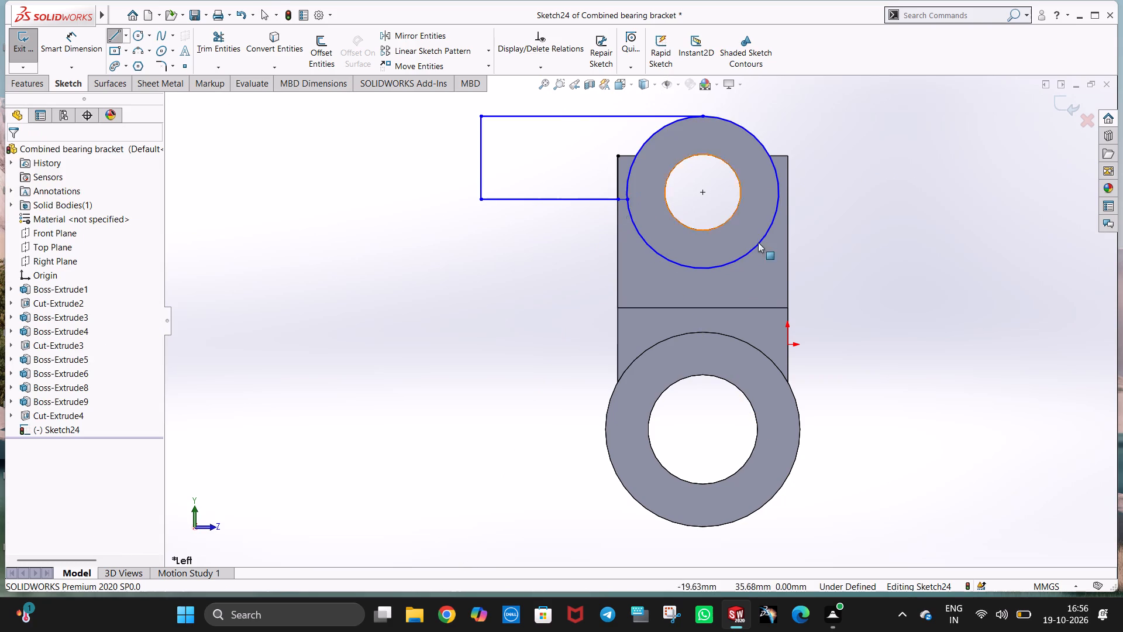
key(Escape)
click(870, 242)
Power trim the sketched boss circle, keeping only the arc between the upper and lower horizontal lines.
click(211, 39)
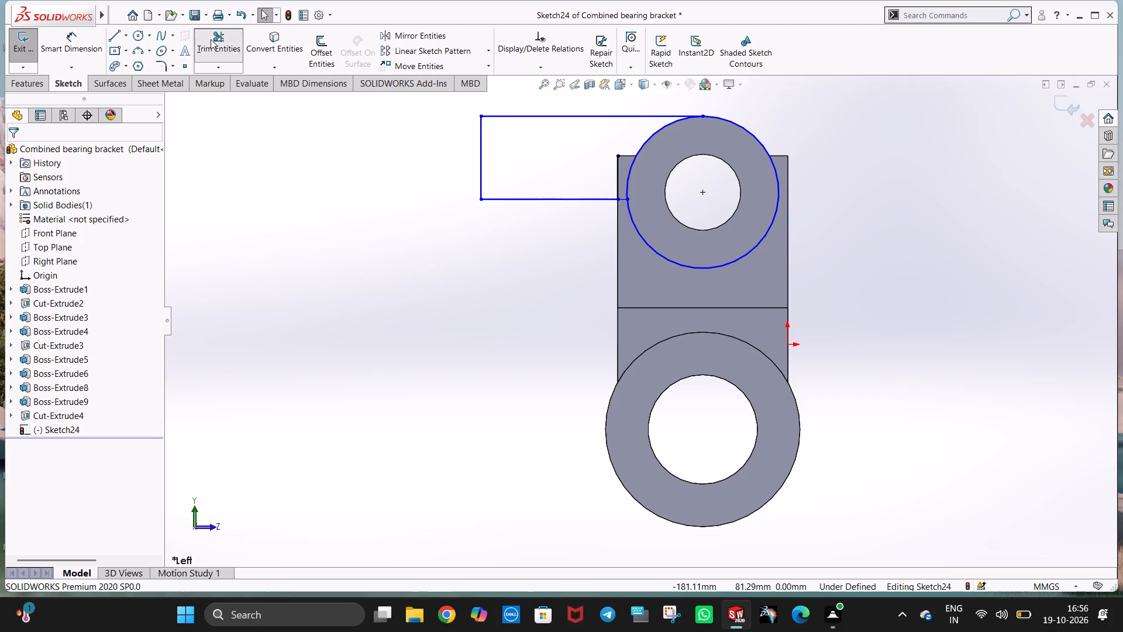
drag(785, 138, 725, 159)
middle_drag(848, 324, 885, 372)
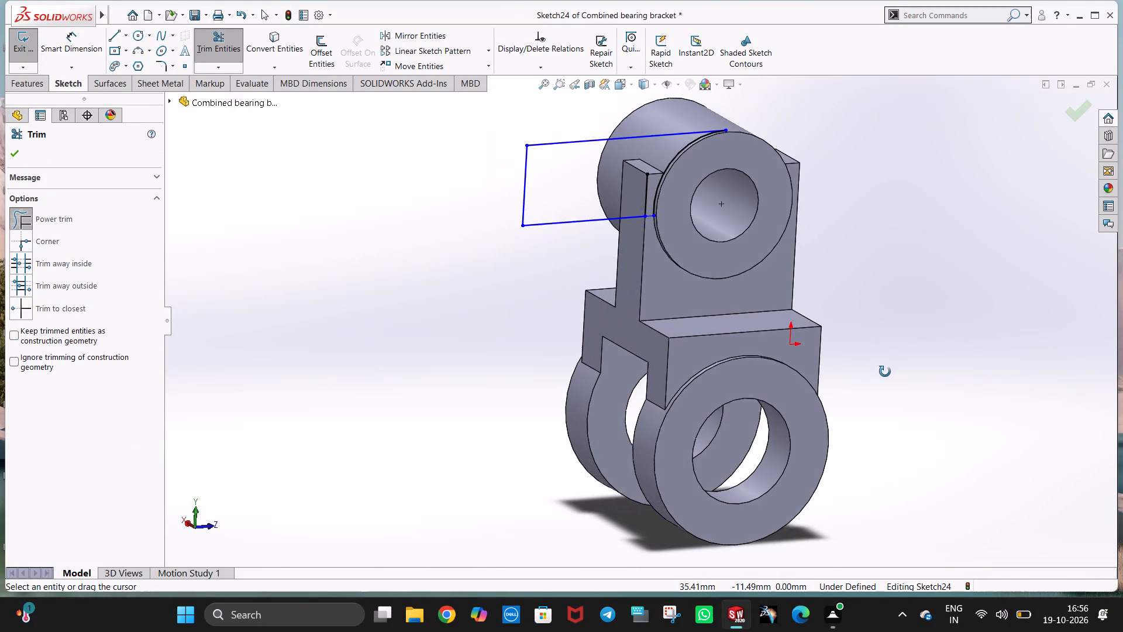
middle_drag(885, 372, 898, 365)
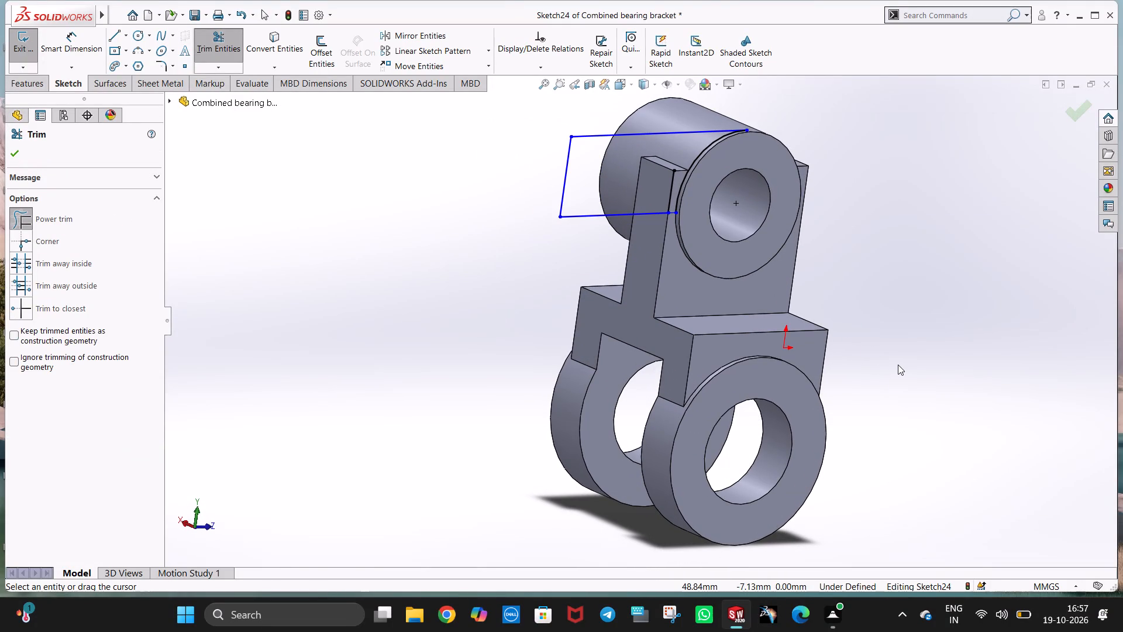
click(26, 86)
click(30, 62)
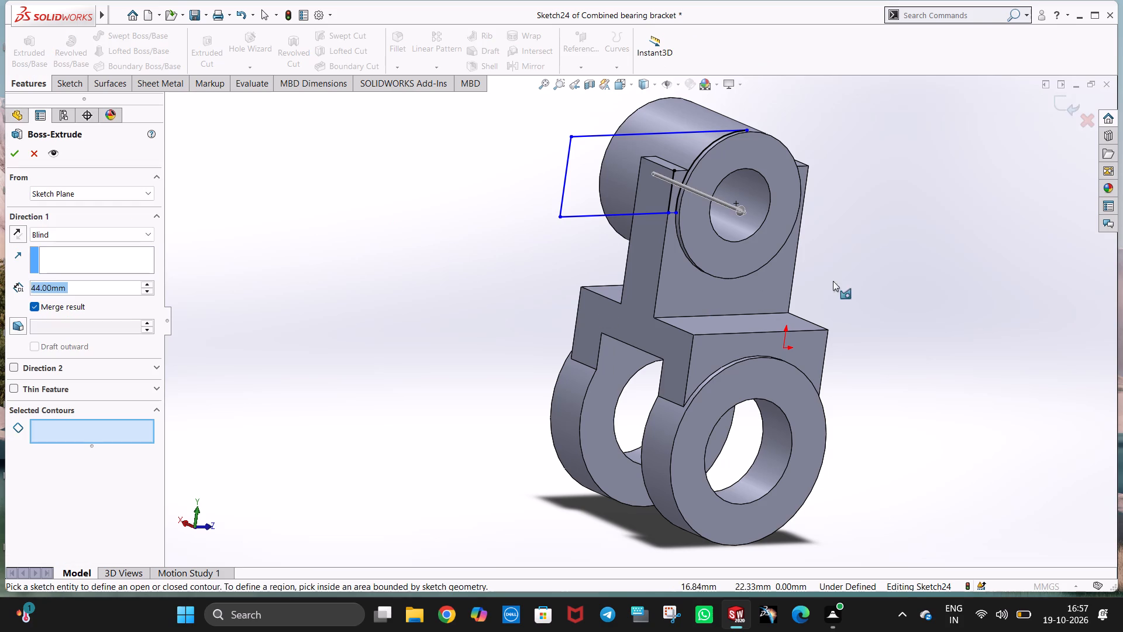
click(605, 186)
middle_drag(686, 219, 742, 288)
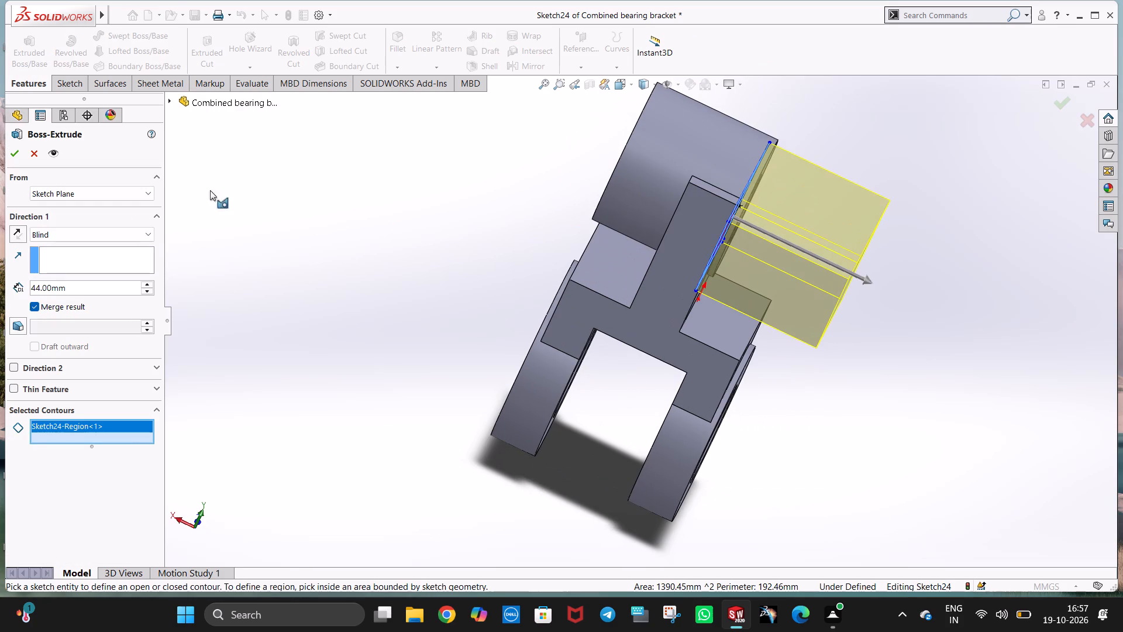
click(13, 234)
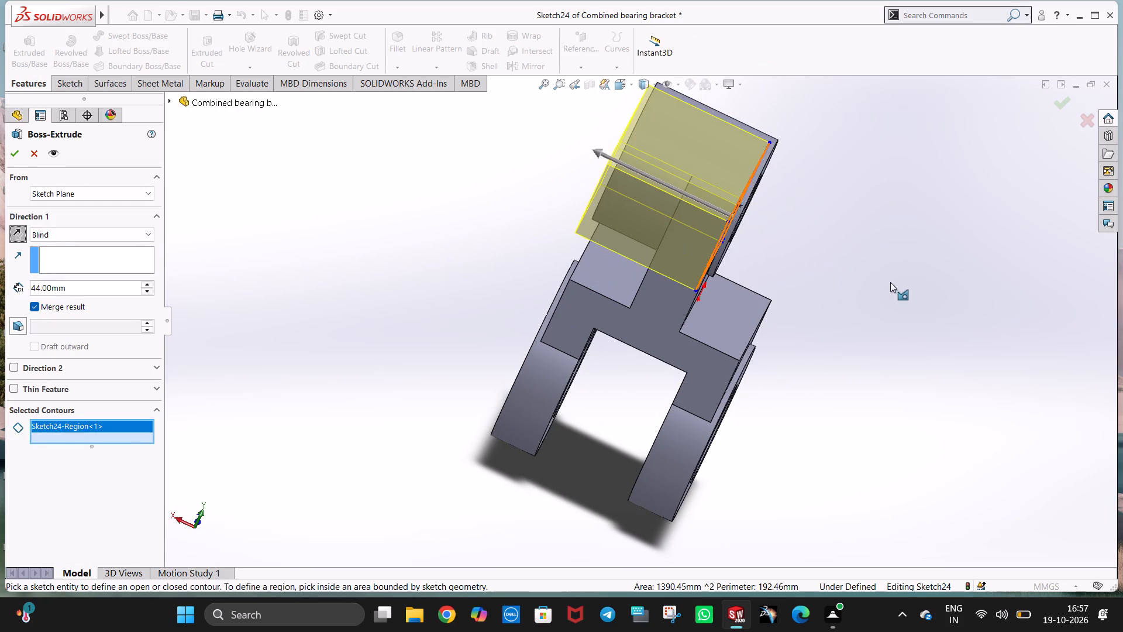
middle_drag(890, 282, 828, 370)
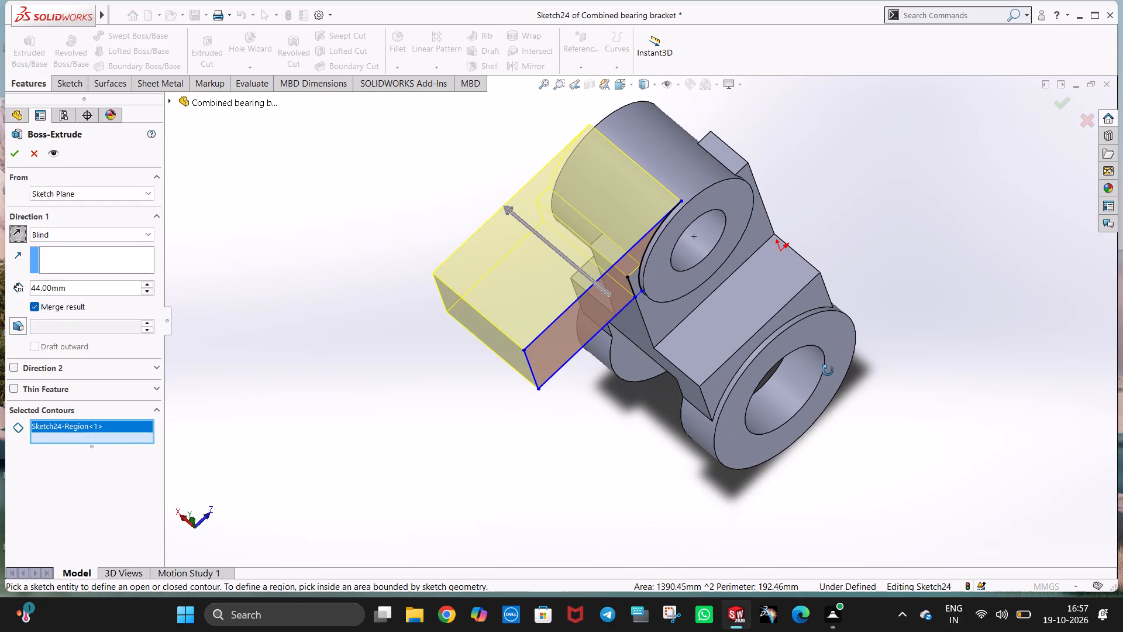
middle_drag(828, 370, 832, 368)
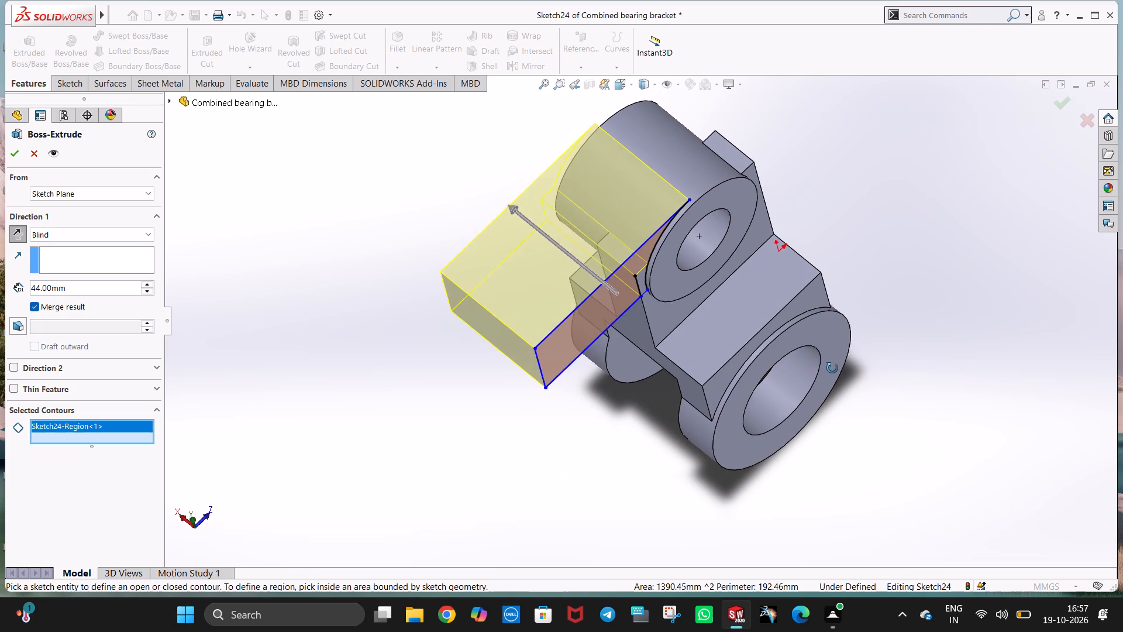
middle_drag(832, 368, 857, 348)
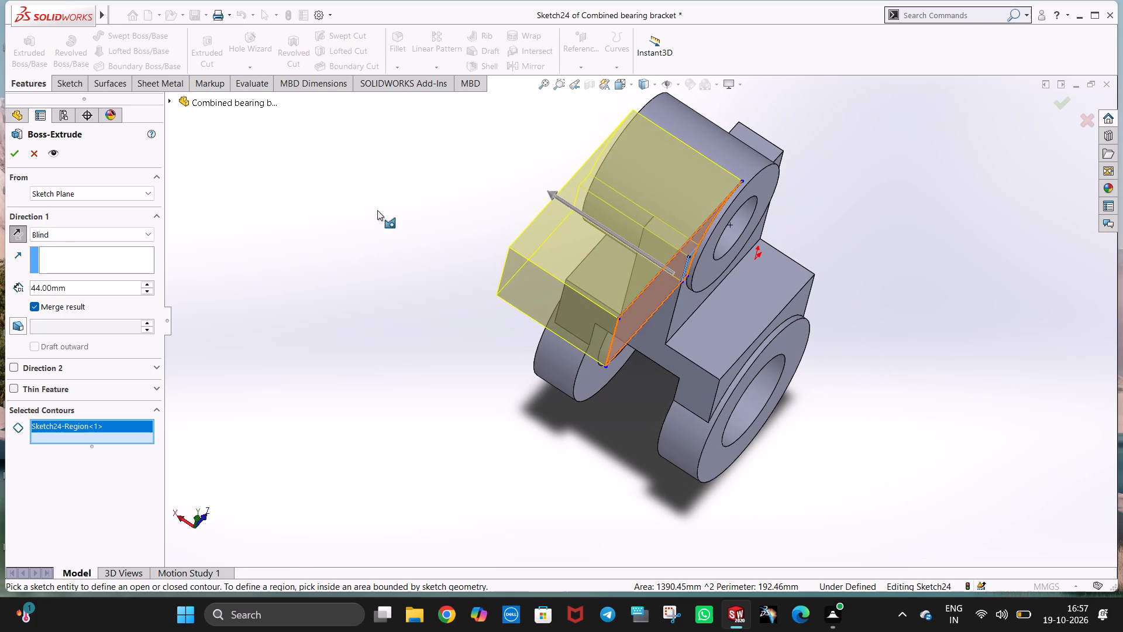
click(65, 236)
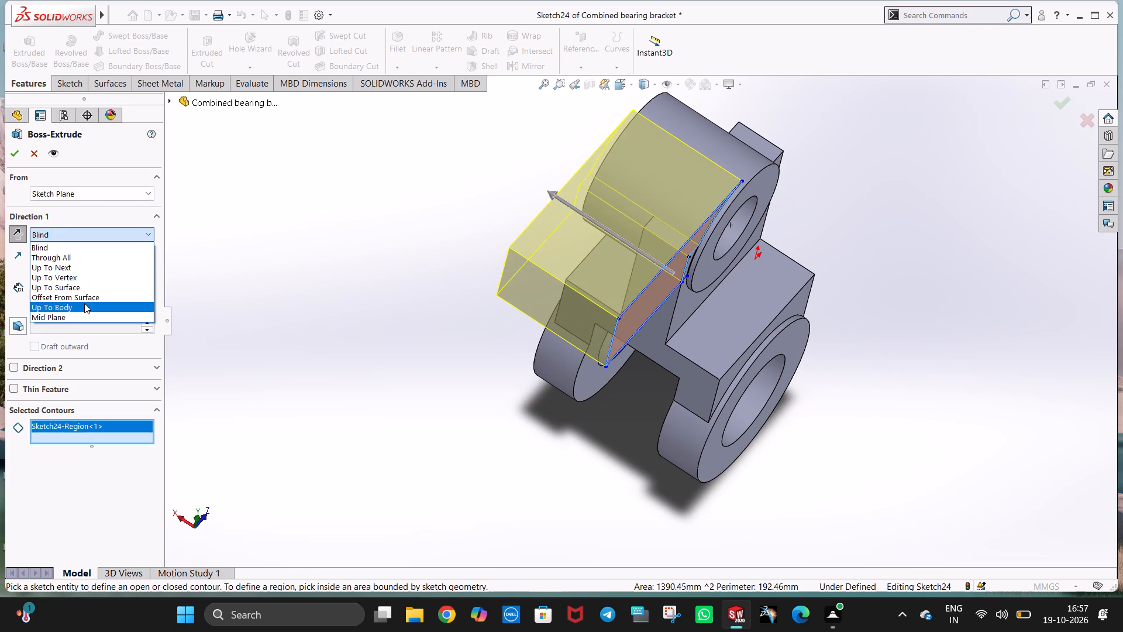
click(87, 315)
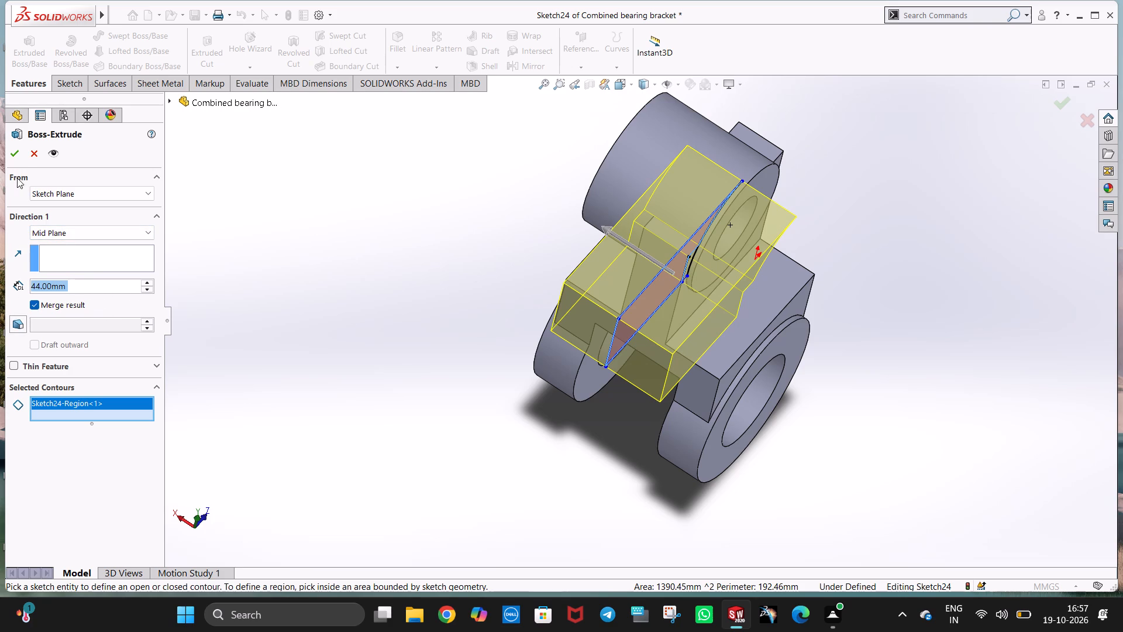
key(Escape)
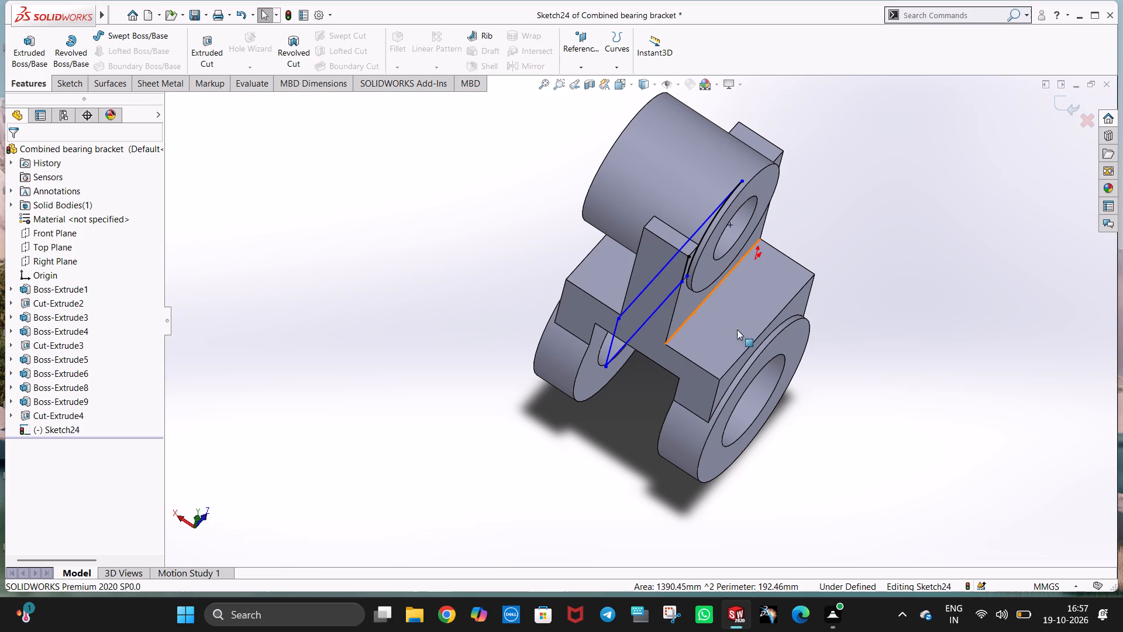
Delete the side-arm profile's boss arc, upper horizontal line, outer vertical line and lower horizontal line.
middle_drag(742, 329, 791, 255)
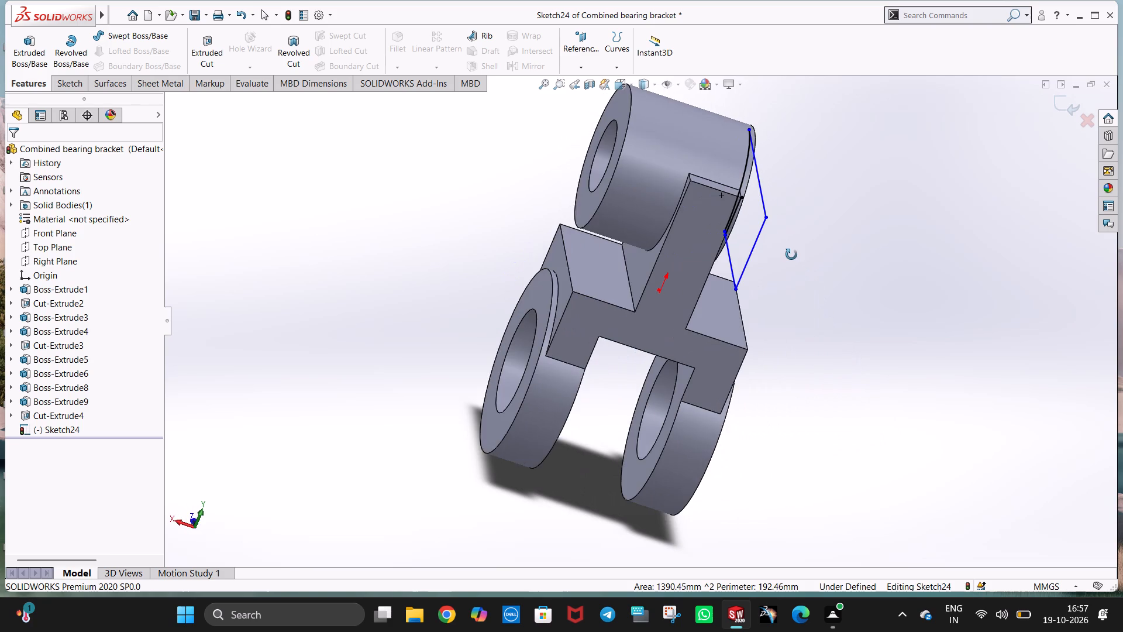
middle_drag(791, 255, 753, 253)
click(865, 190)
middle_drag(852, 193, 830, 174)
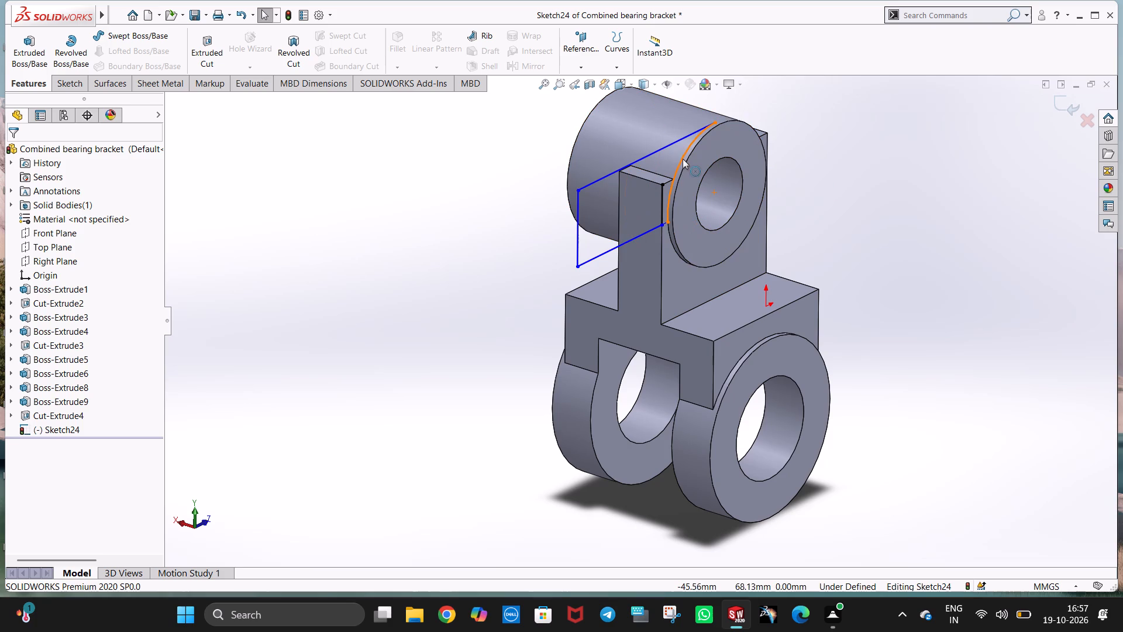
click(683, 159)
key(Delete)
click(668, 143)
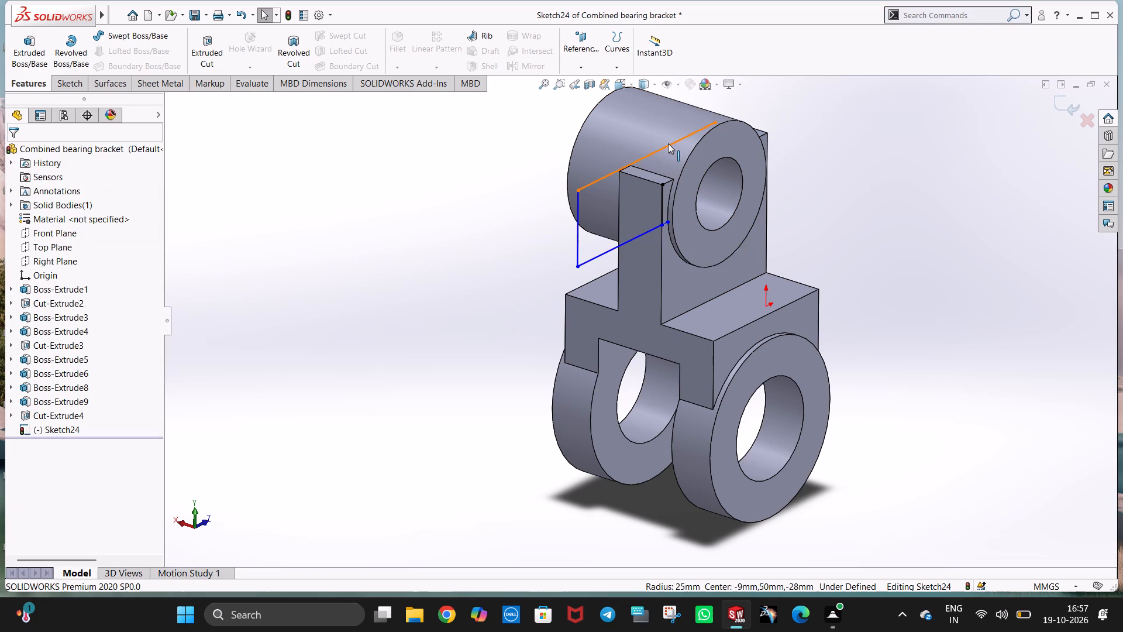
key(Delete)
click(578, 226)
key(Delete)
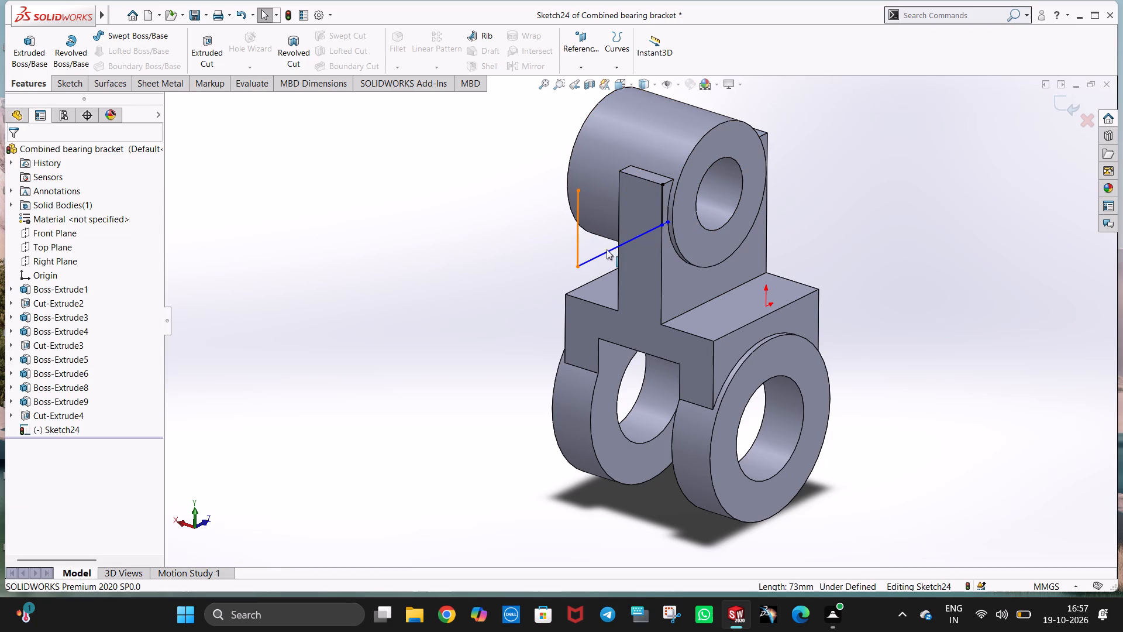
click(607, 252)
click(623, 242)
key(Delete)
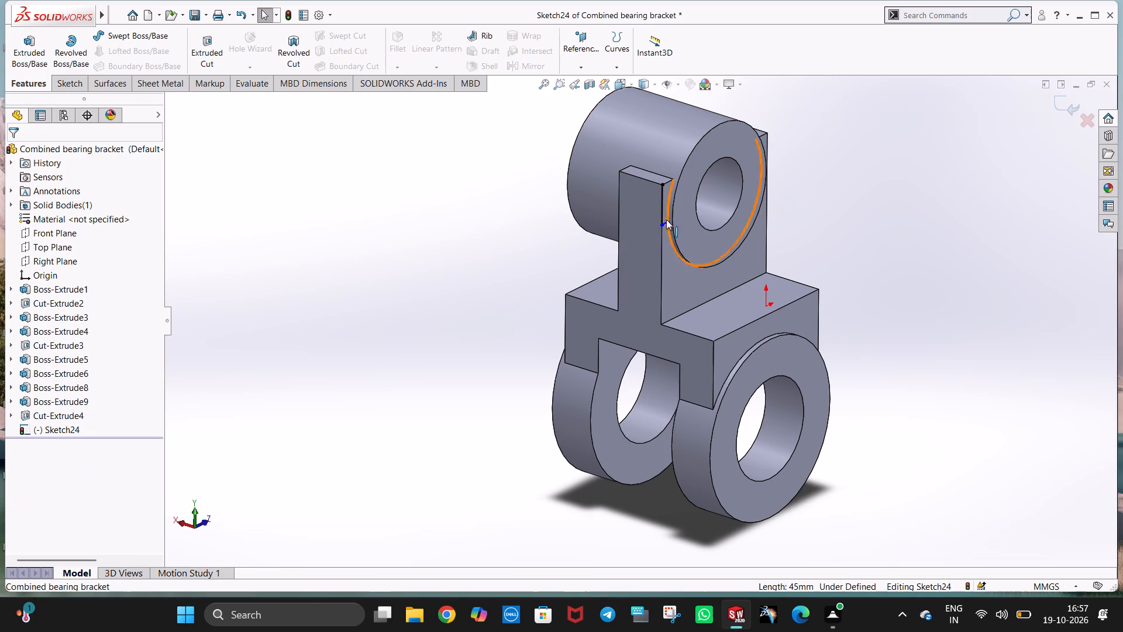
Delete the remaining sketch line on the stem's vertical edge and the short horizontal line between the stem and boss.
scroll(666, 219, down, 3)
middle_drag(664, 235, 650, 240)
click(652, 207)
key(Delete)
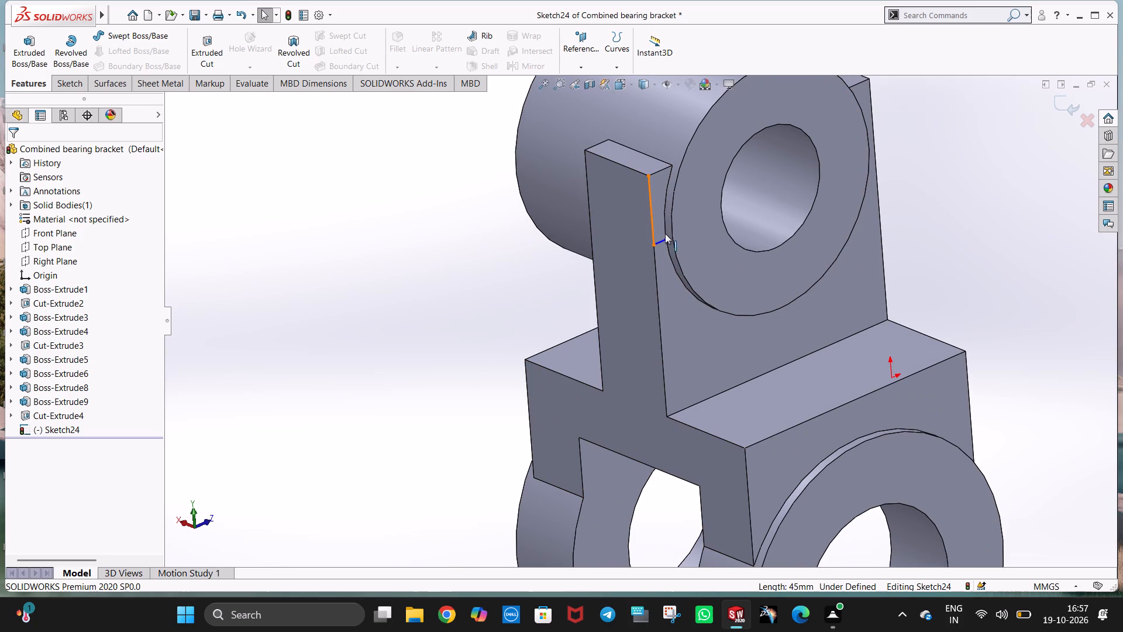
click(660, 244)
key(Delete)
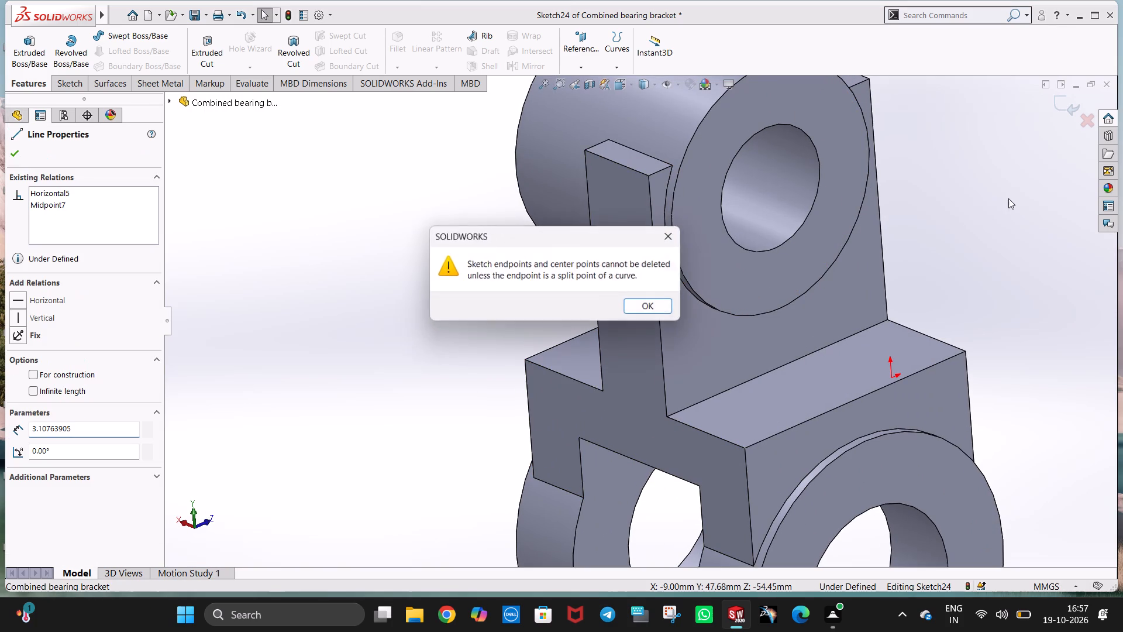
click(1008, 198)
click(668, 231)
click(880, 230)
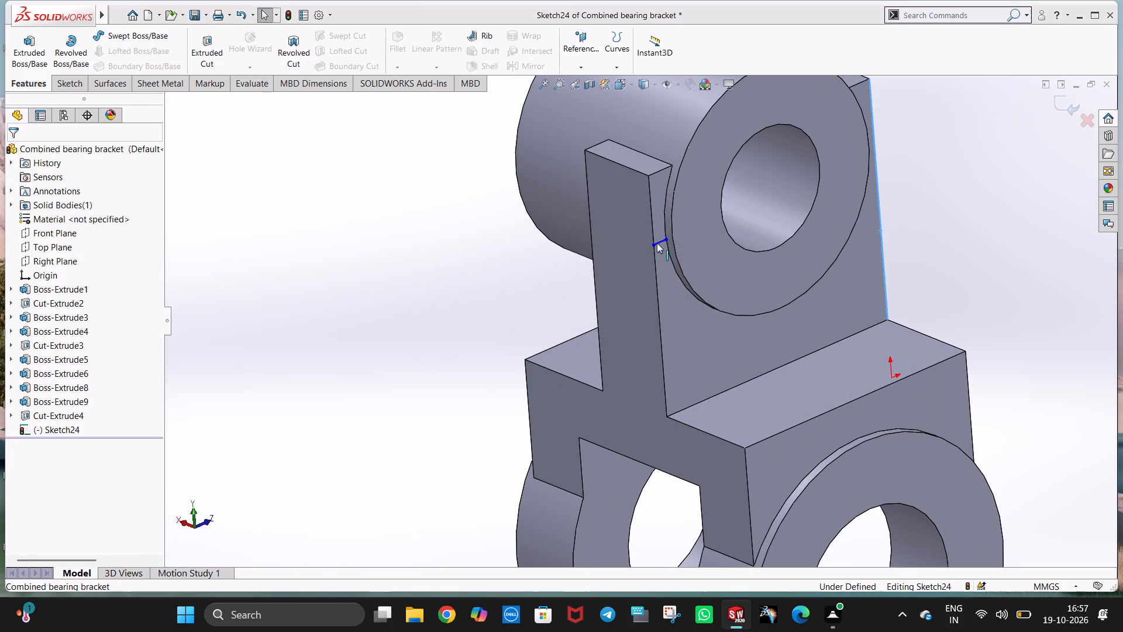
scroll(669, 255, down, 2)
click(656, 241)
key(Delete)
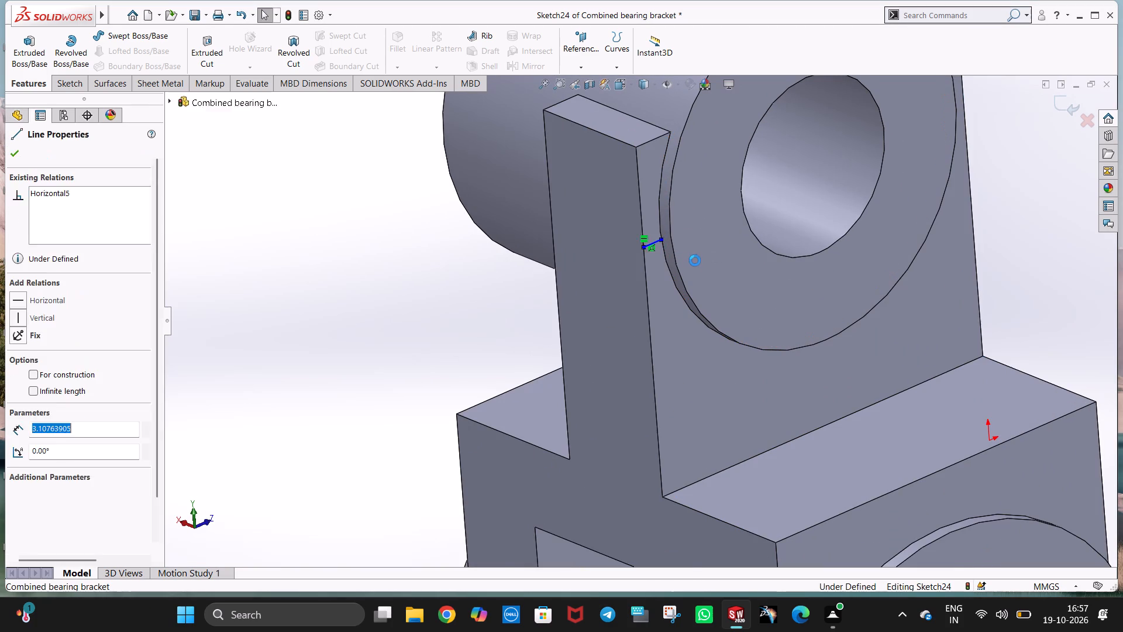
Examine the bracket in left, top and oblique views, checking how the upper boss sits across the stem.
scroll(693, 265, up, 5)
key(ctrl+7)
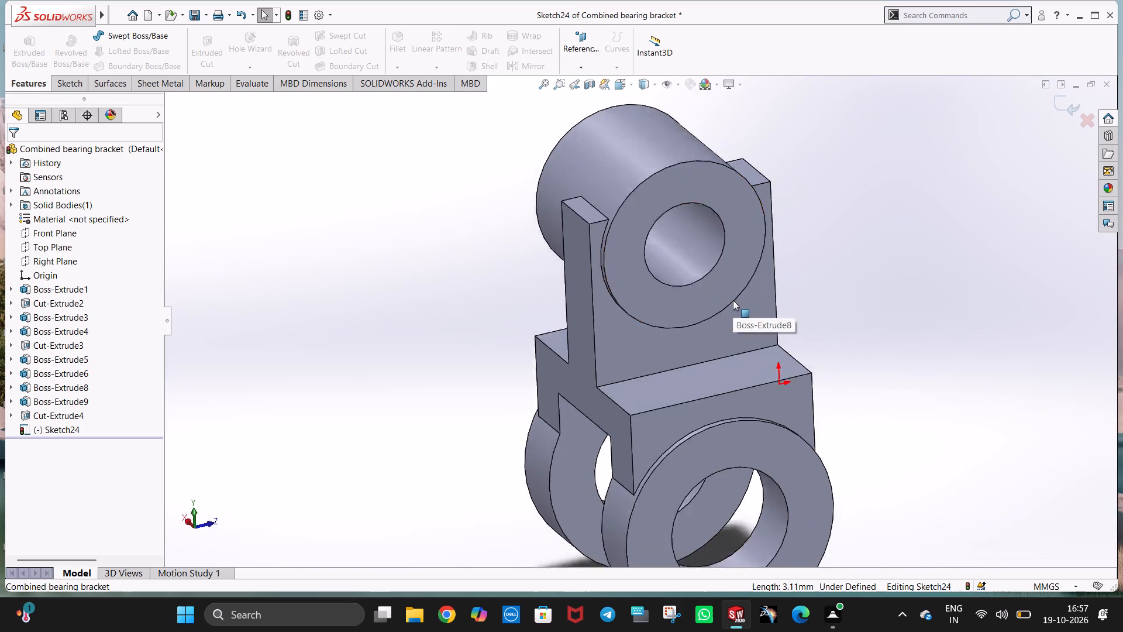
key(ctrl+6)
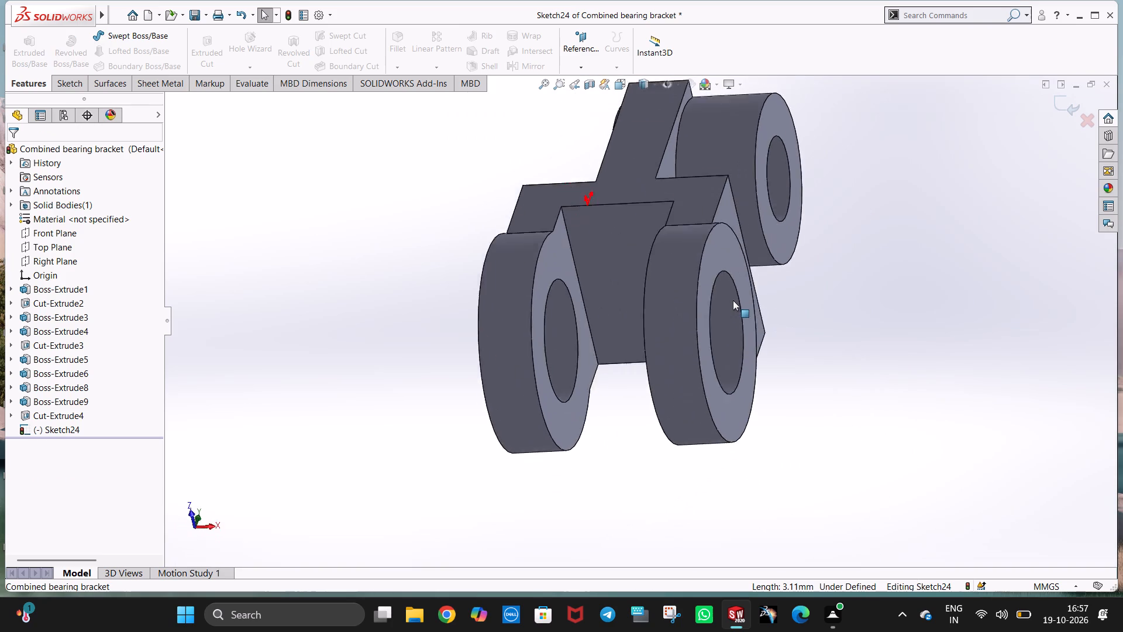
key(ctrl+3)
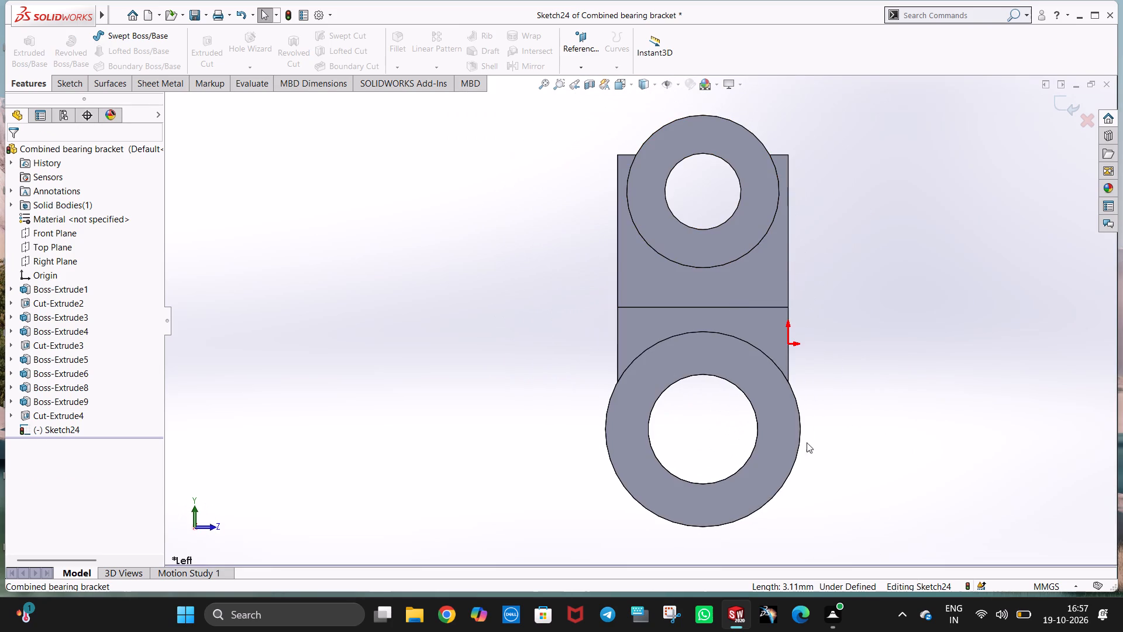
click(848, 488)
middle_drag(787, 493, 841, 499)
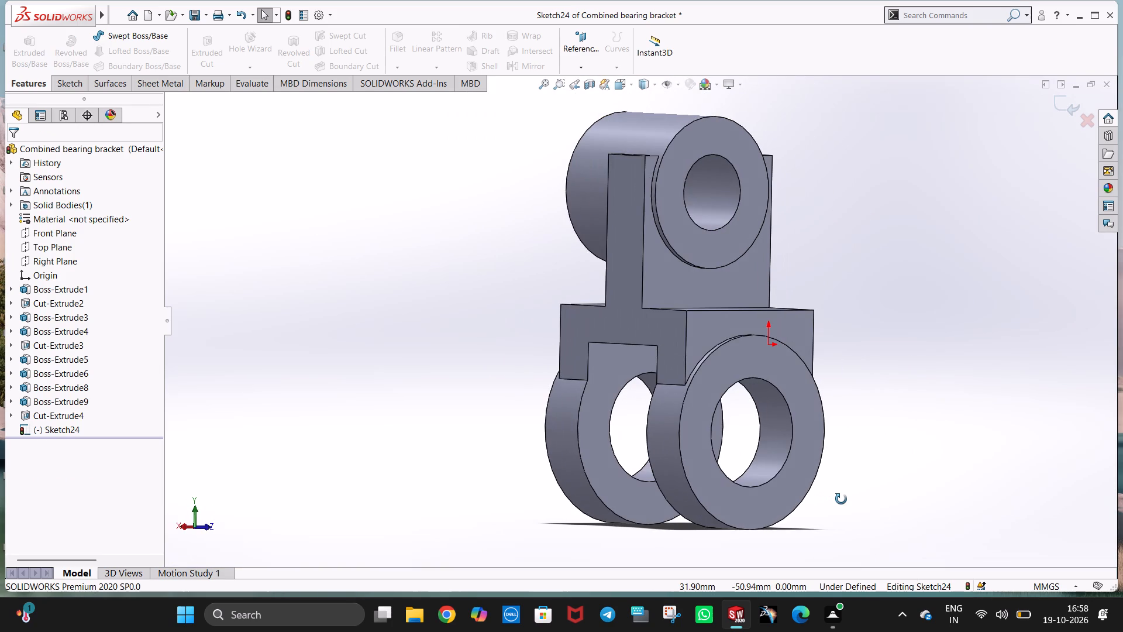
middle_drag(841, 499, 676, 494)
middle_drag(852, 443, 949, 434)
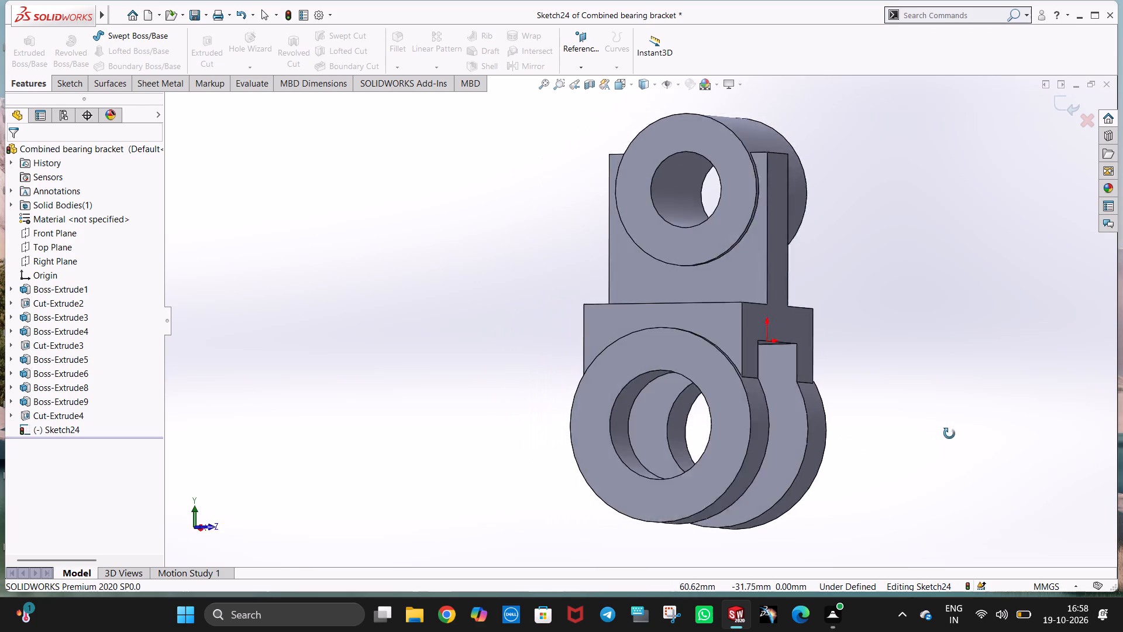
middle_drag(949, 434, 954, 432)
middle_drag(726, 446, 824, 492)
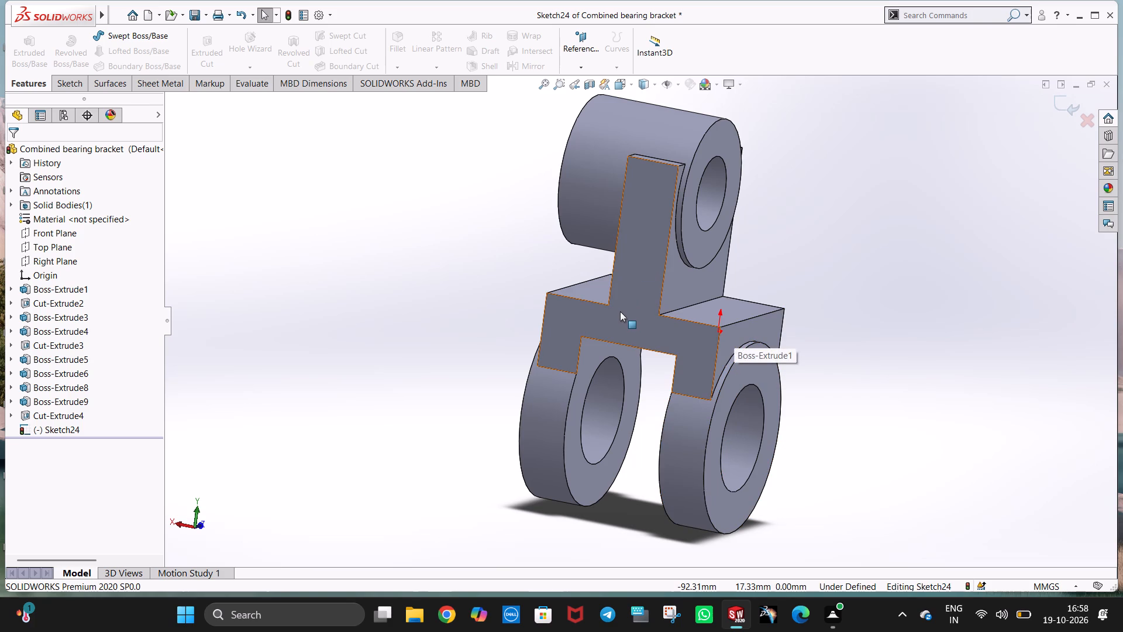
key(ctrl+5)
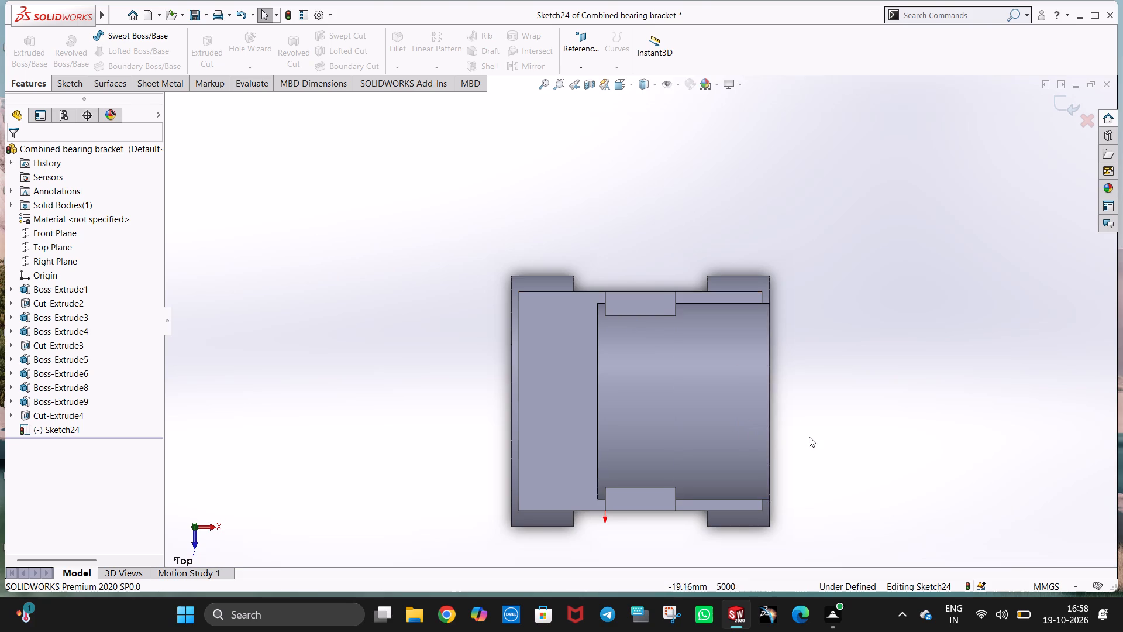
scroll(809, 435, up, 2)
middle_drag(770, 415, 759, 435)
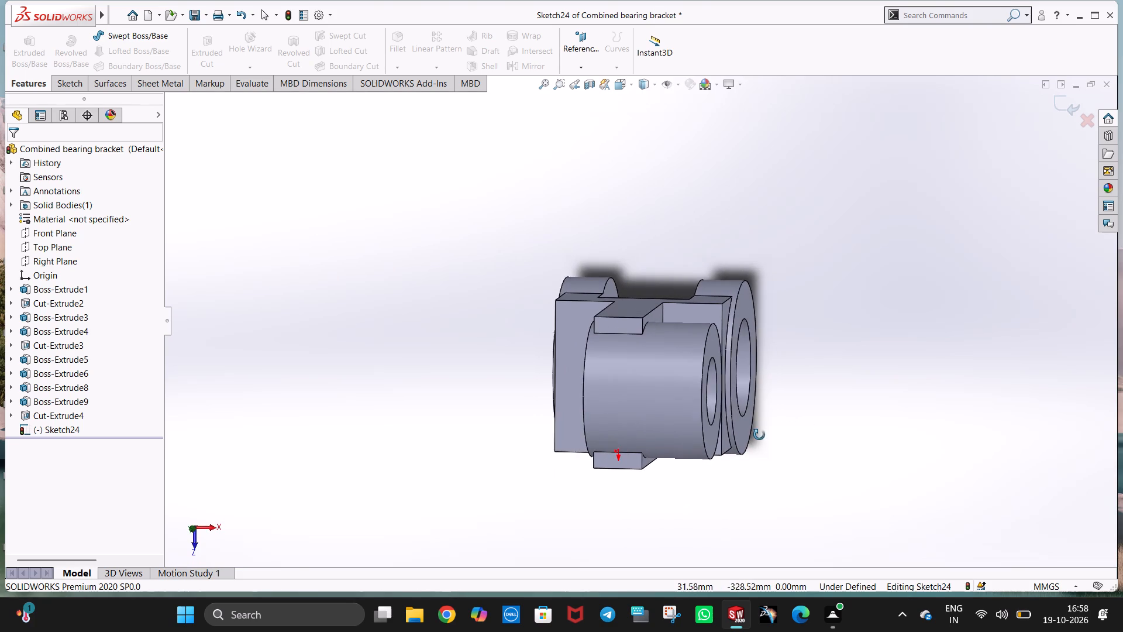
middle_drag(759, 435, 774, 417)
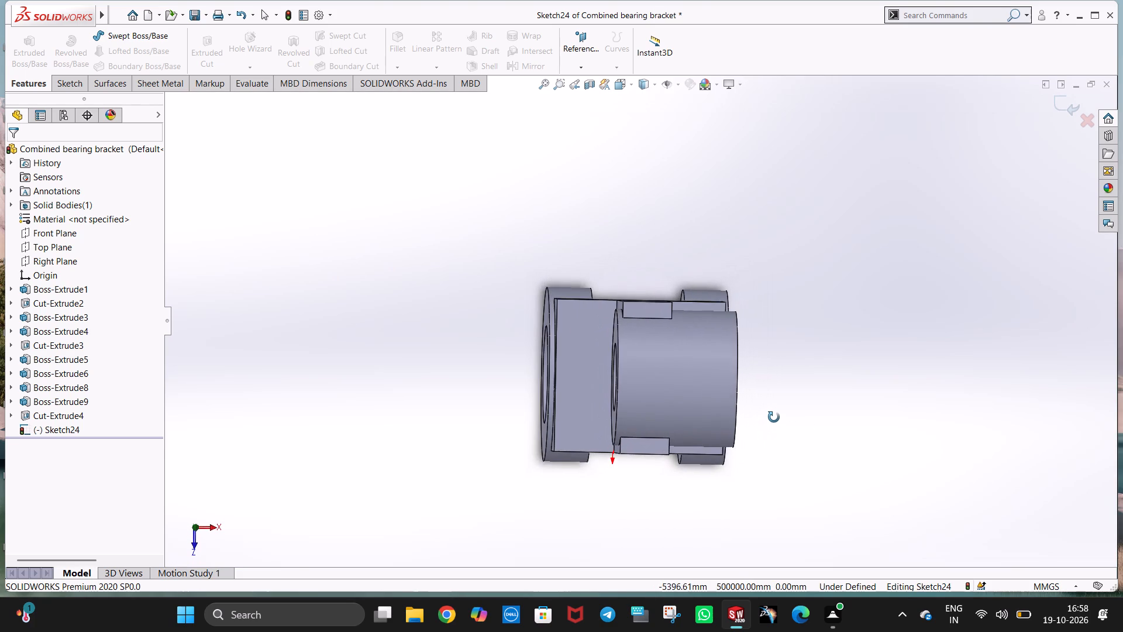
middle_drag(774, 417, 772, 425)
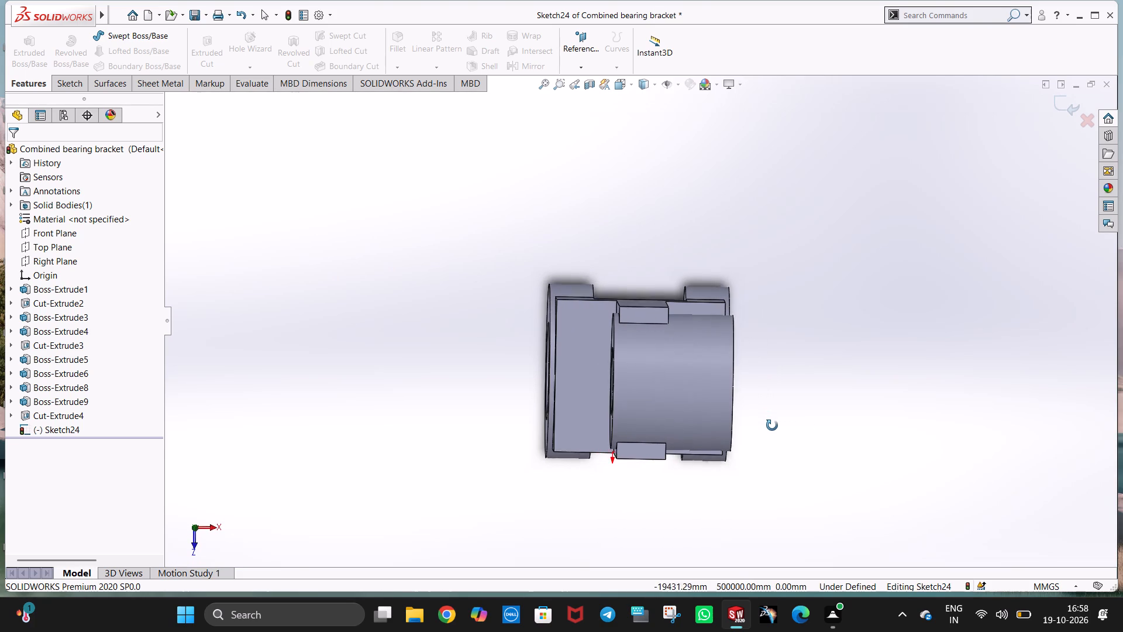
middle_drag(772, 425, 781, 401)
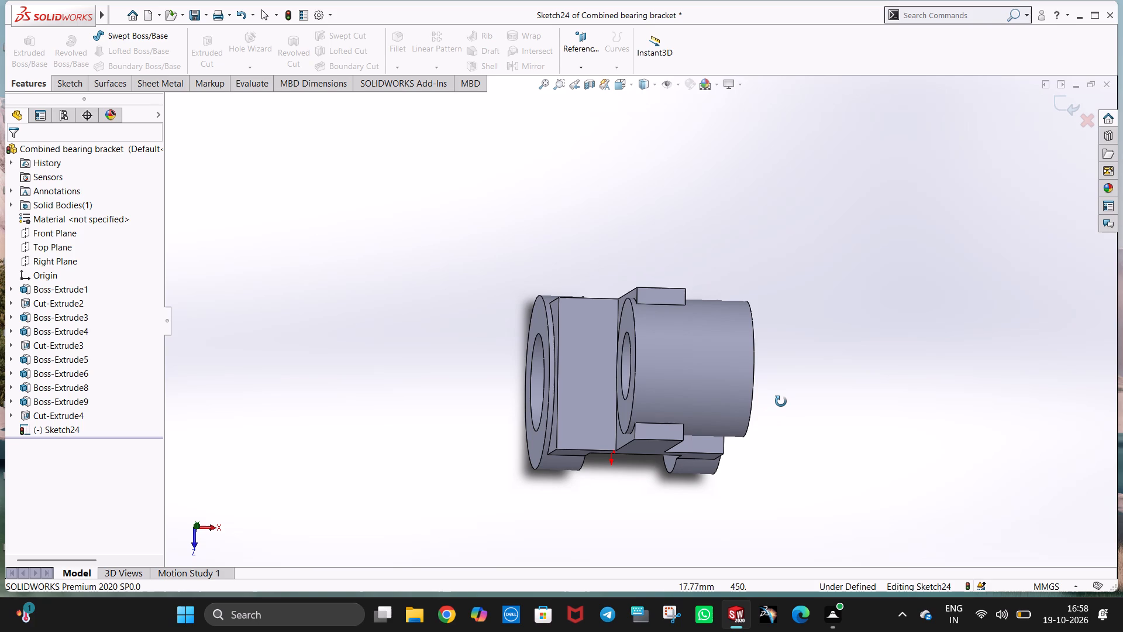
middle_drag(781, 401, 770, 410)
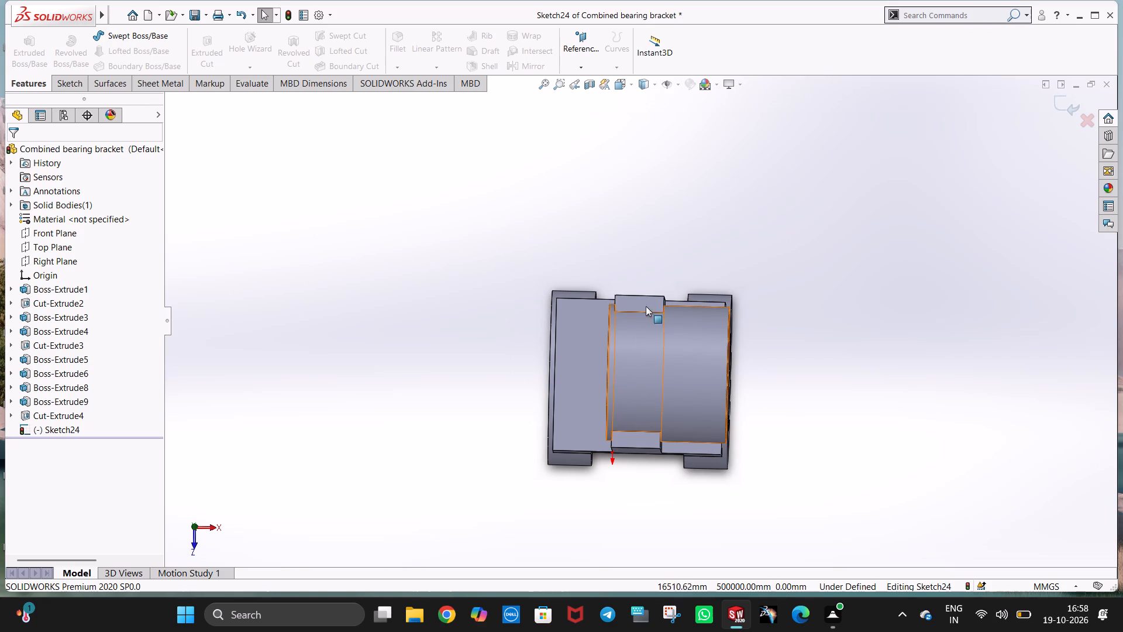
middle_click(662, 272)
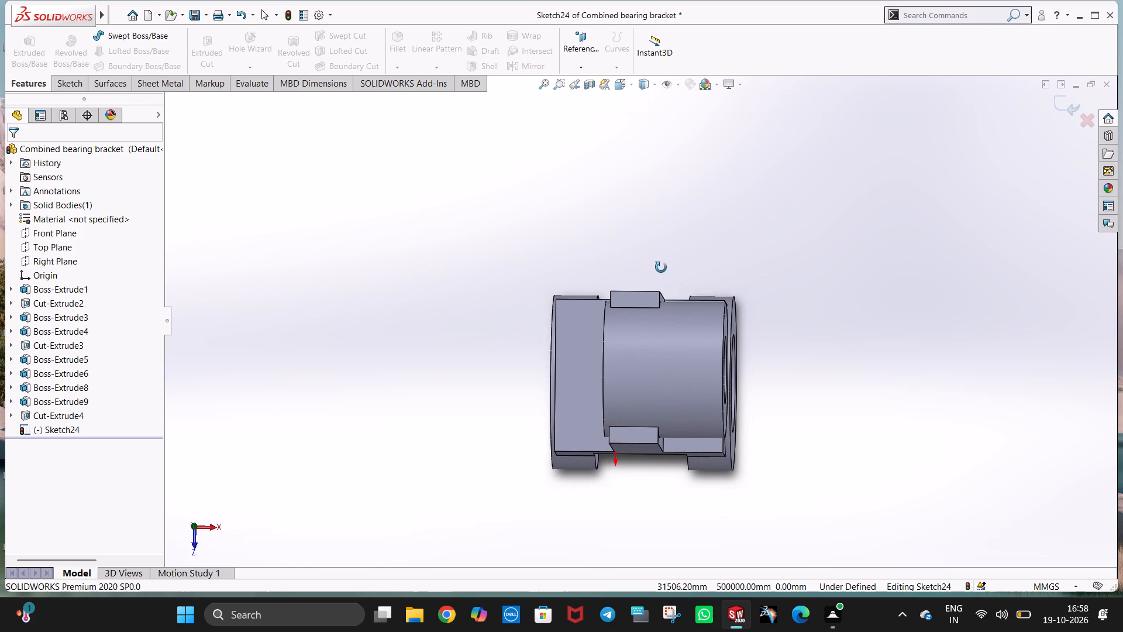
middle_drag(637, 280, 649, 288)
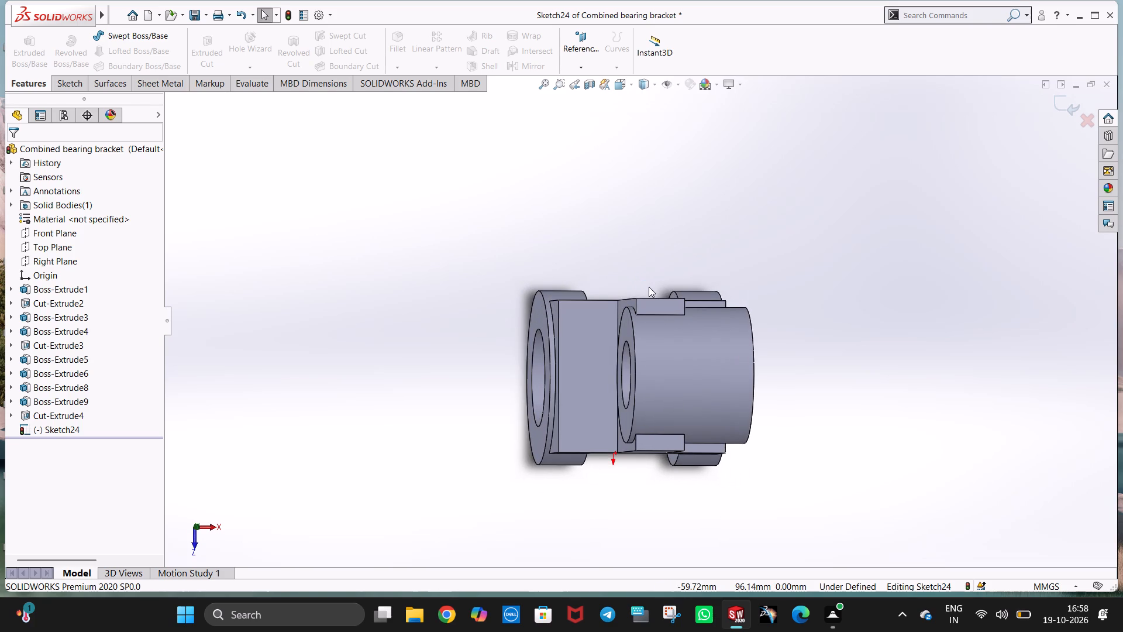
key(ctrl+5)
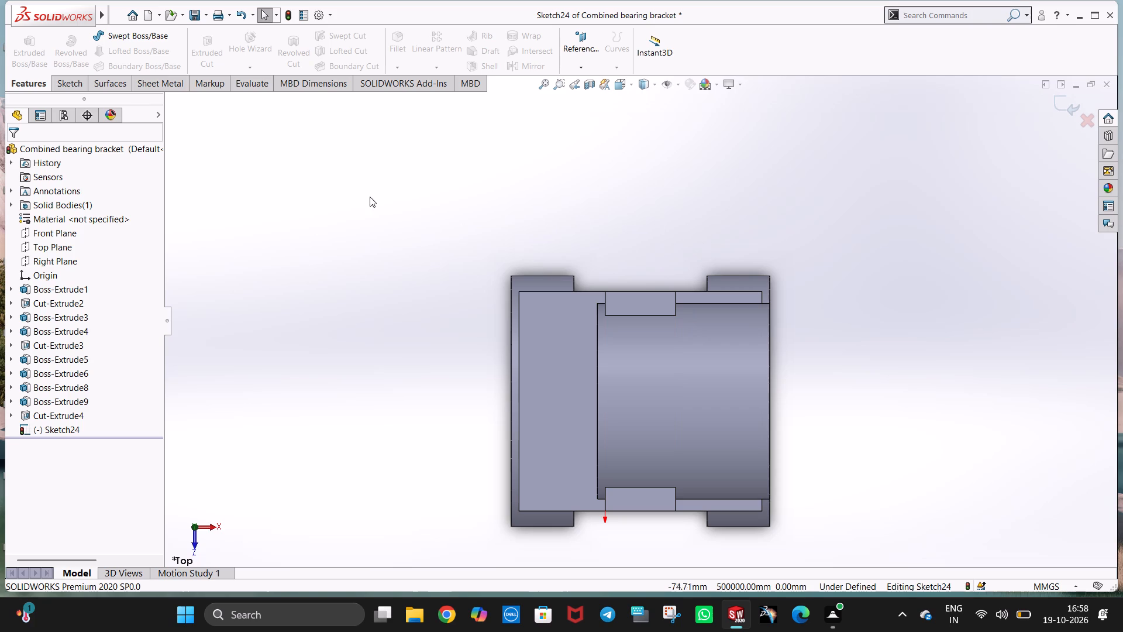
Exit the emptied side-arm sketch and start a new sketch on the Top Plane.
click(61, 87)
right_click(620, 400)
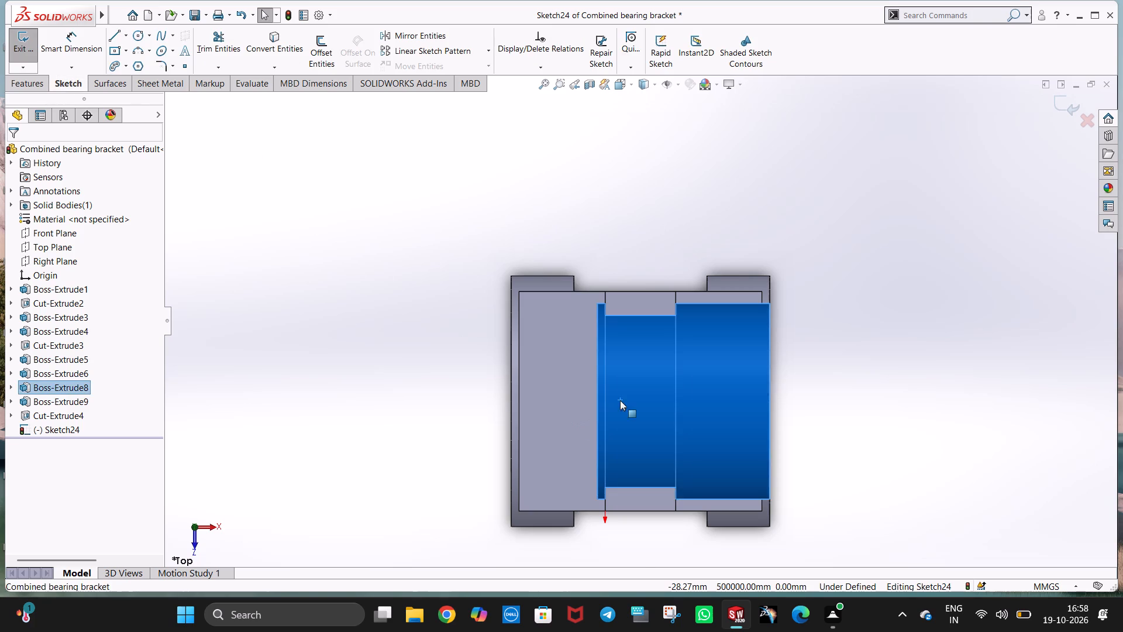
click(500, 235)
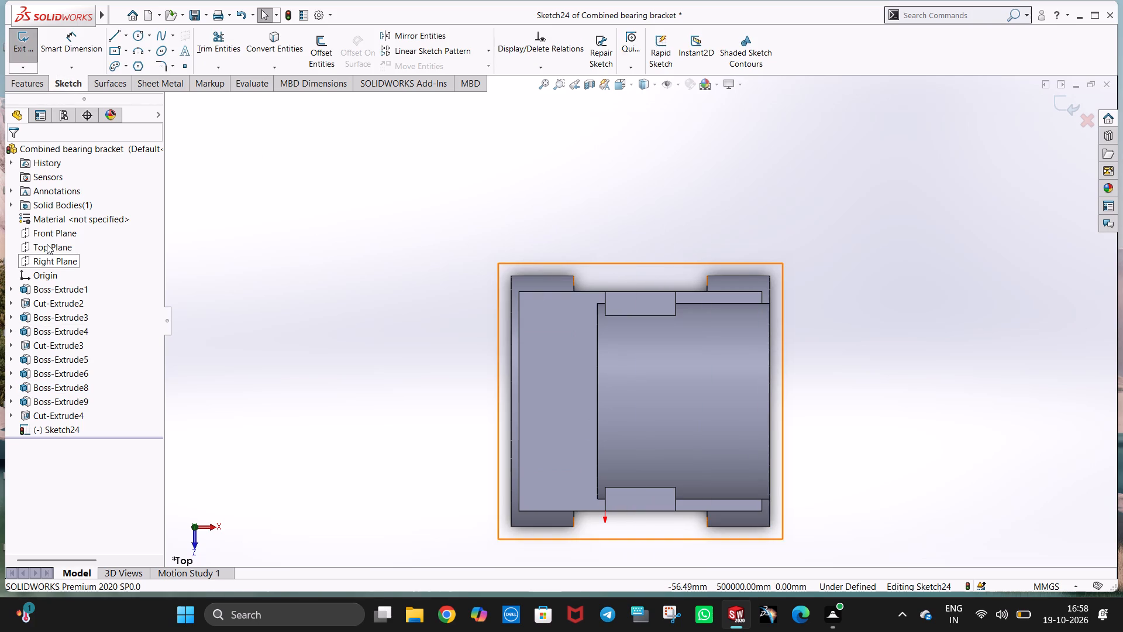
click(47, 245)
click(57, 228)
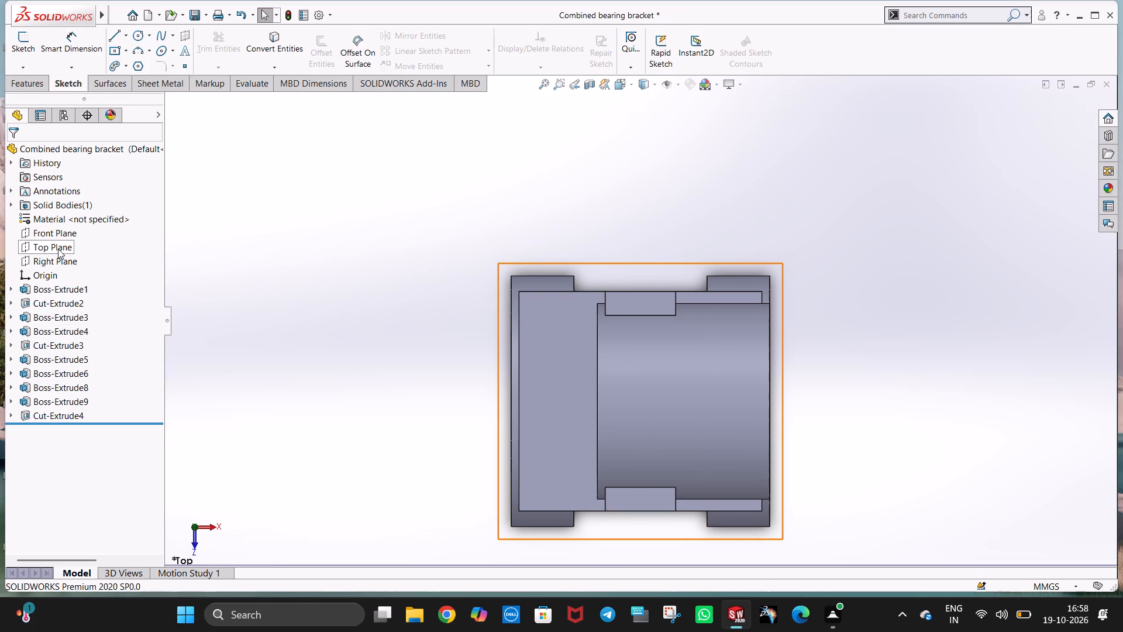
click(58, 245)
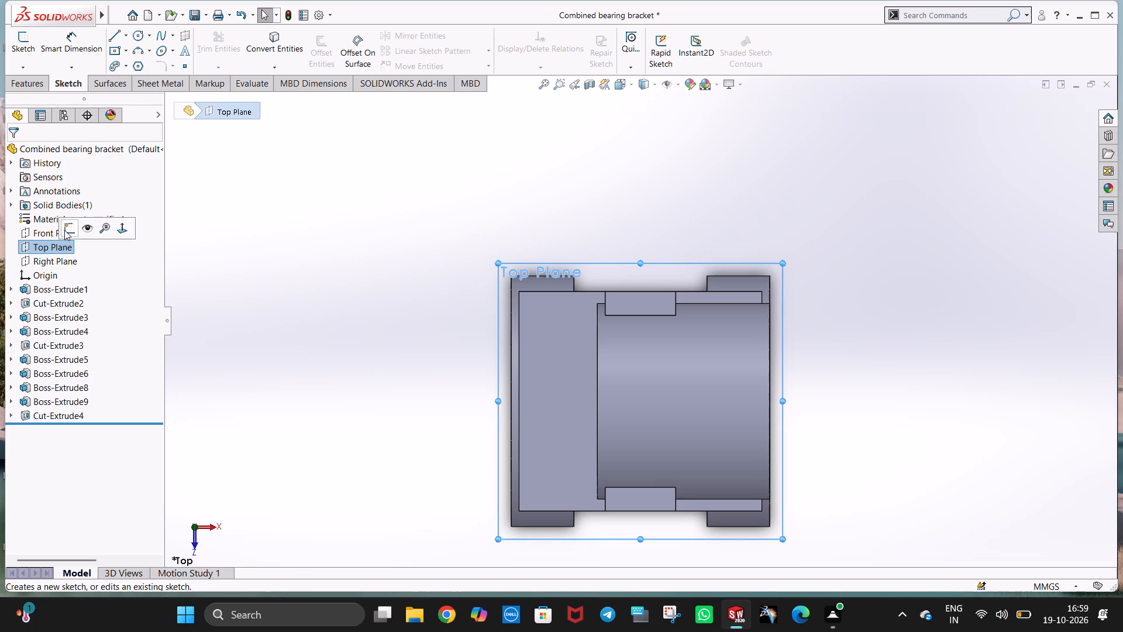
click(64, 229)
Sketch a 14 mm horizontal centerline from the rear stem block's inner corner, then a vertical centerline from its end to the stem's front edge.
click(125, 36)
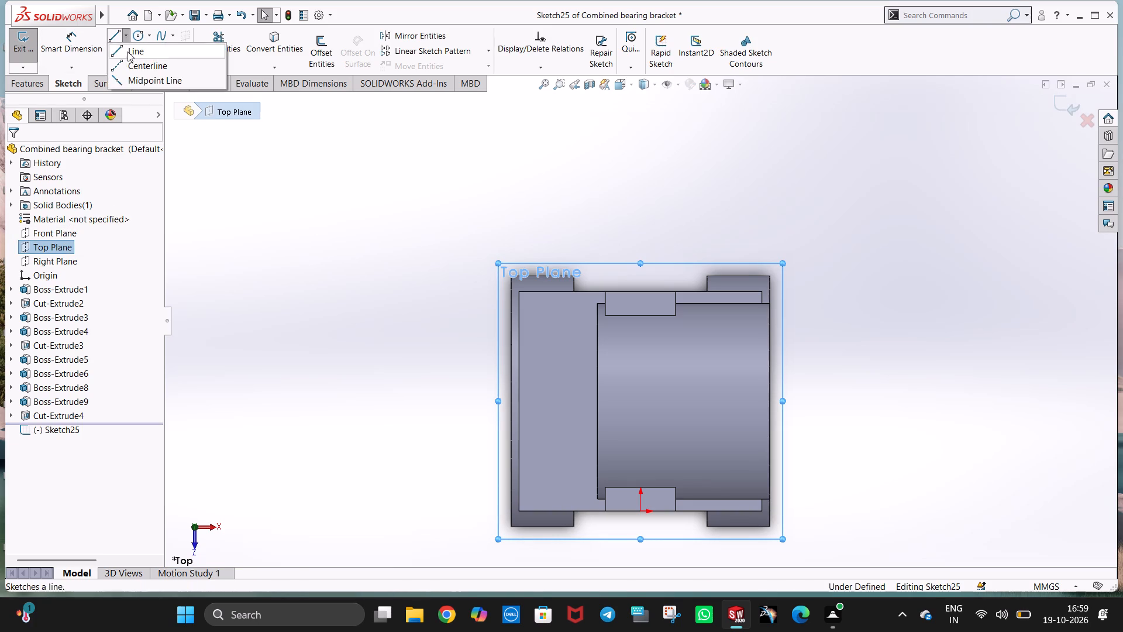
click(130, 64)
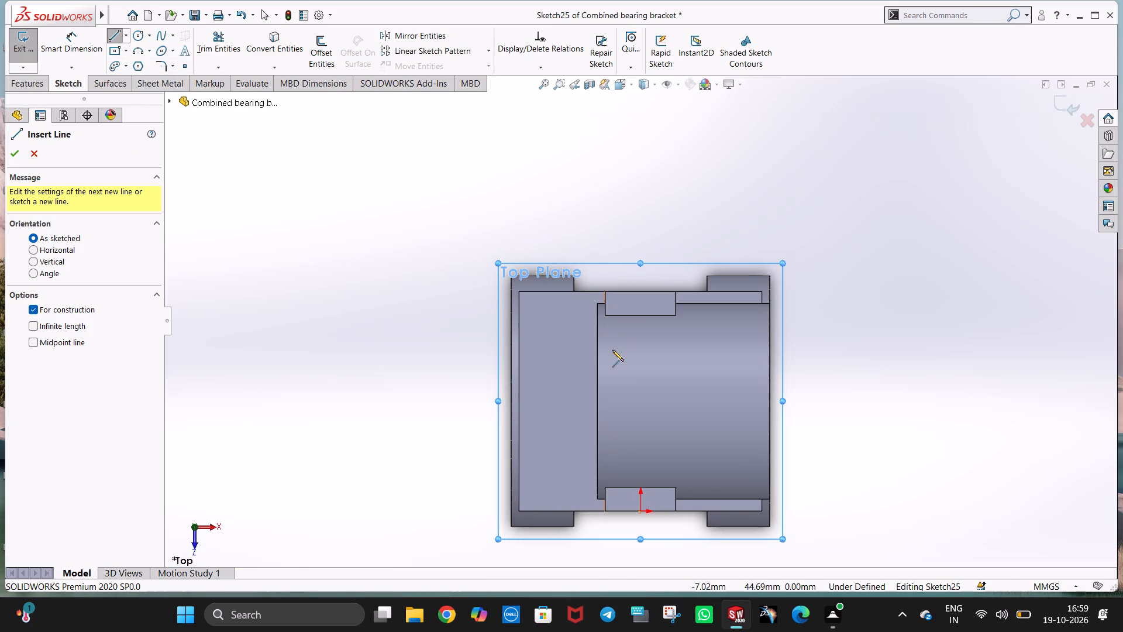
click(606, 315)
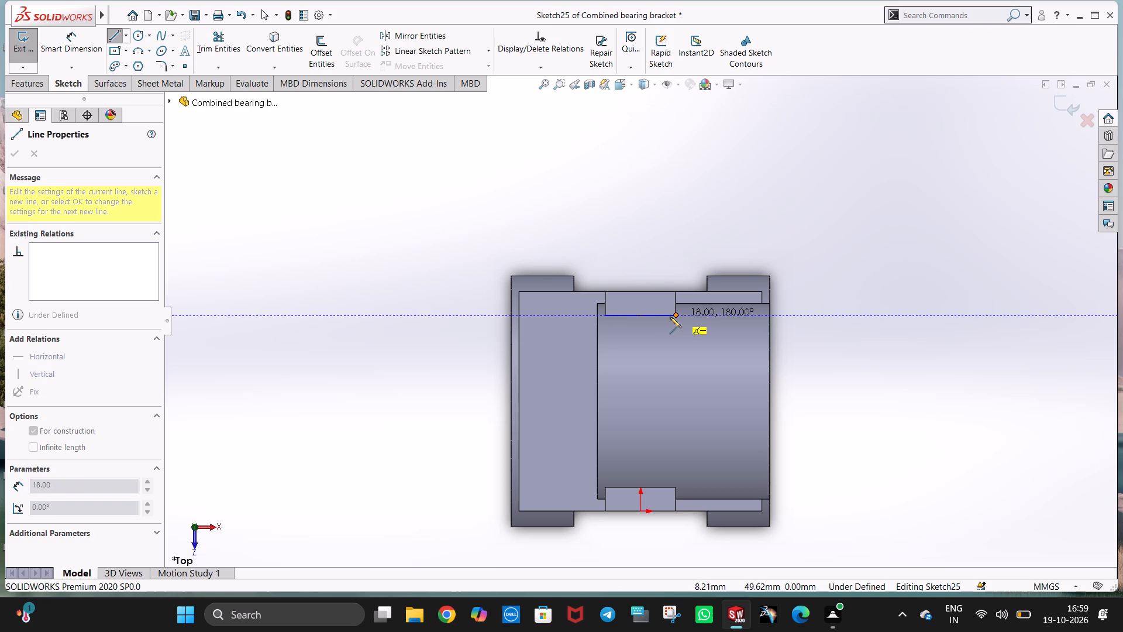
click(661, 316)
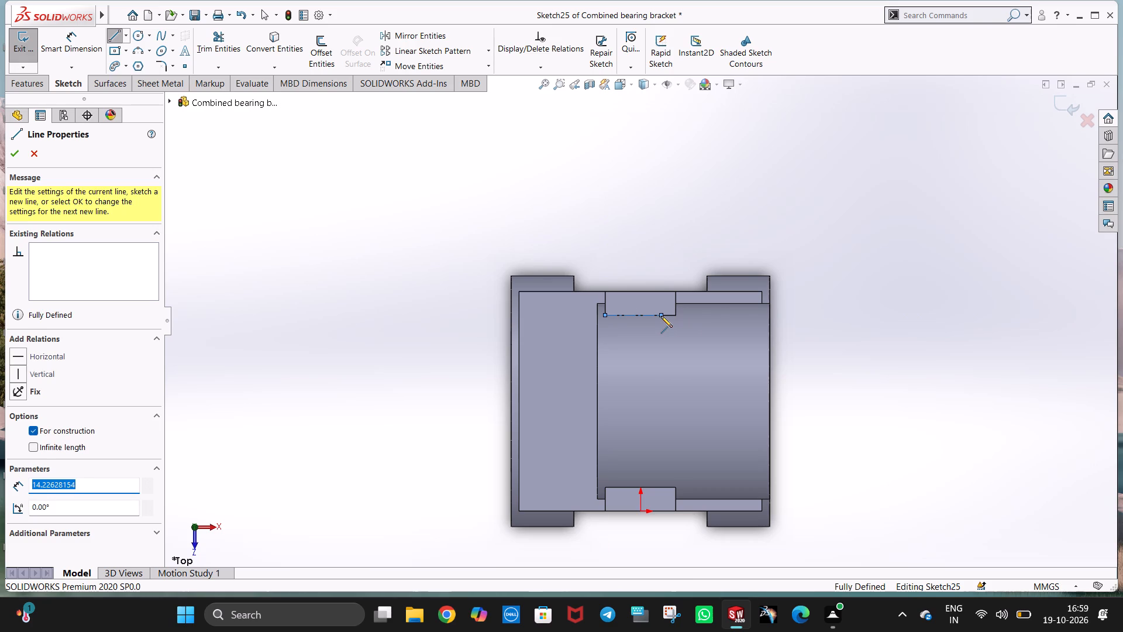
text(14)
key(Return)
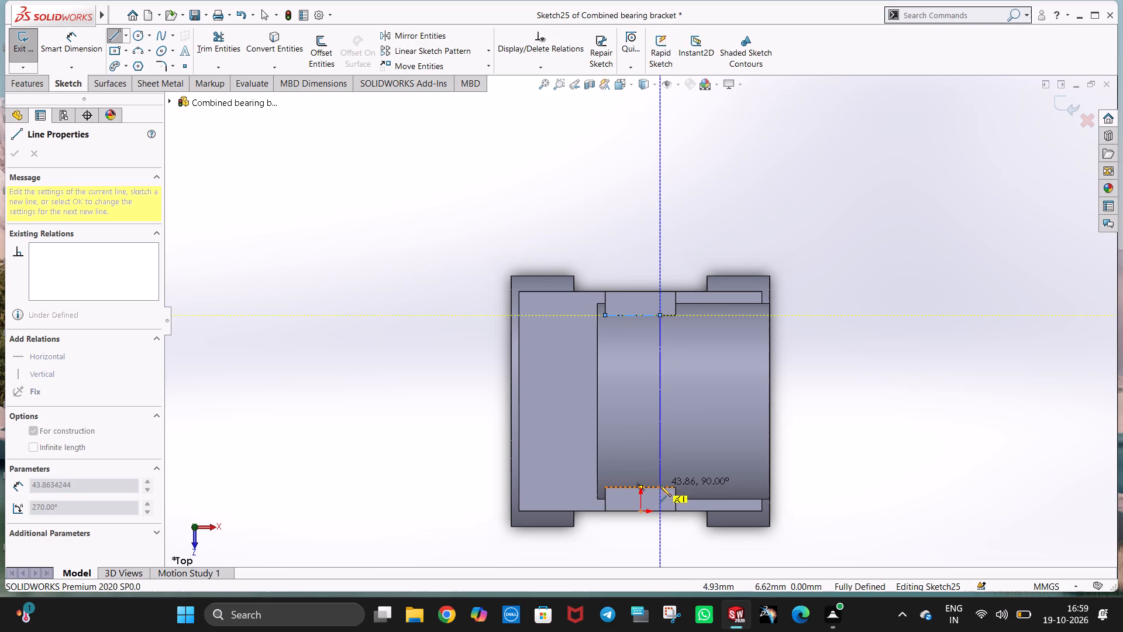
click(660, 511)
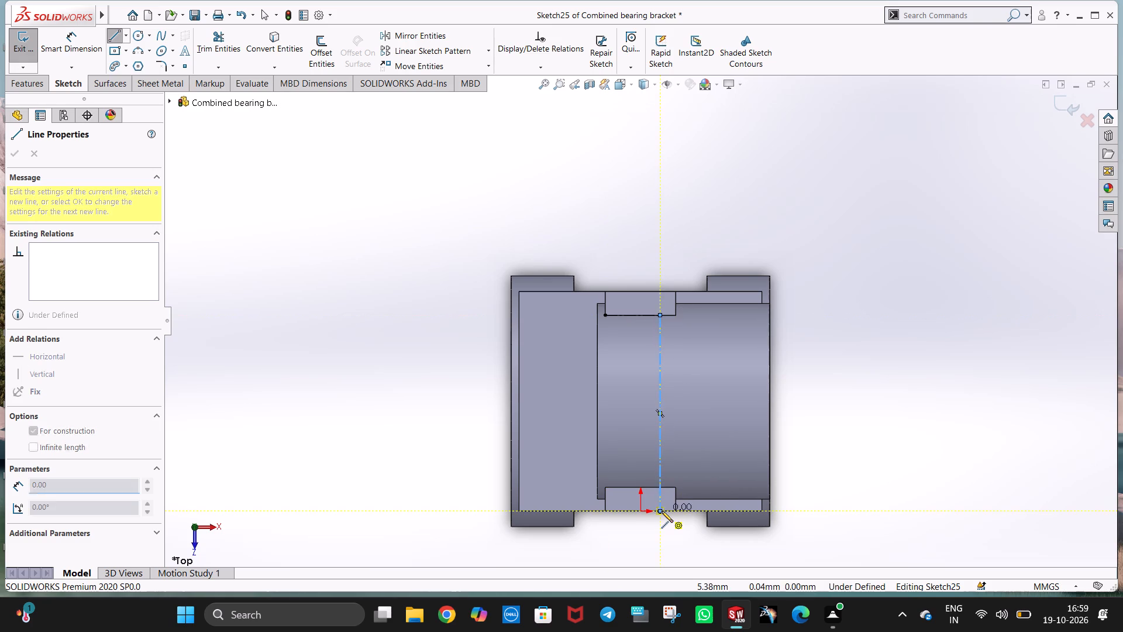
key(Escape)
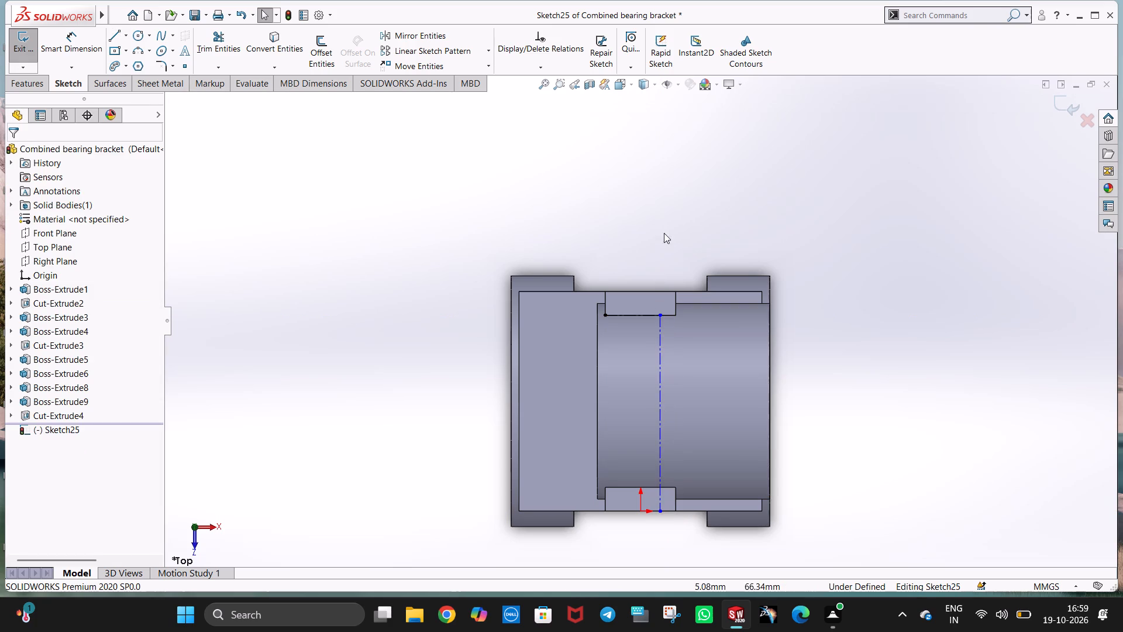
Examine the side-arm centerlines against the stem and upper boss in top, oblique and isometric views.
click(665, 224)
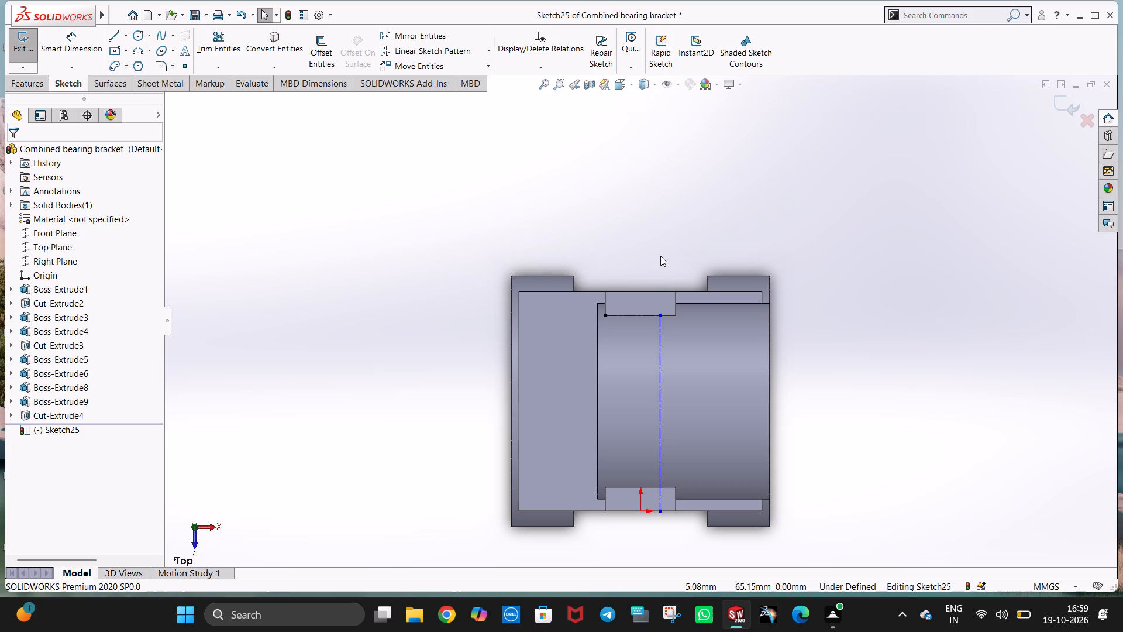
middle_drag(674, 244, 674, 252)
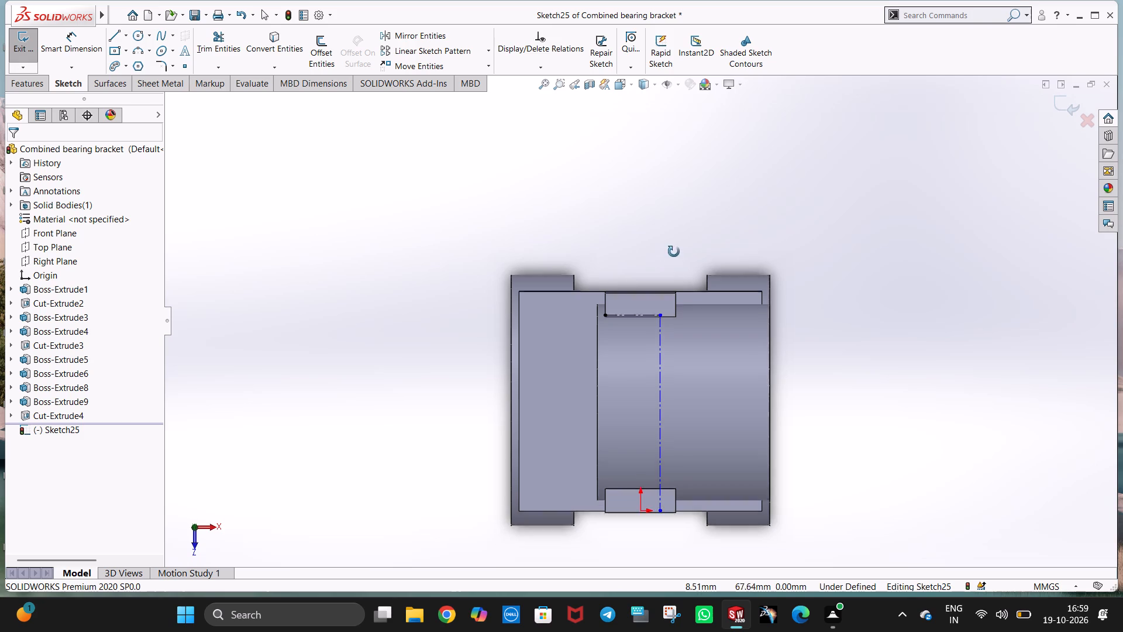
middle_drag(674, 252, 676, 164)
middle_drag(712, 332, 608, 317)
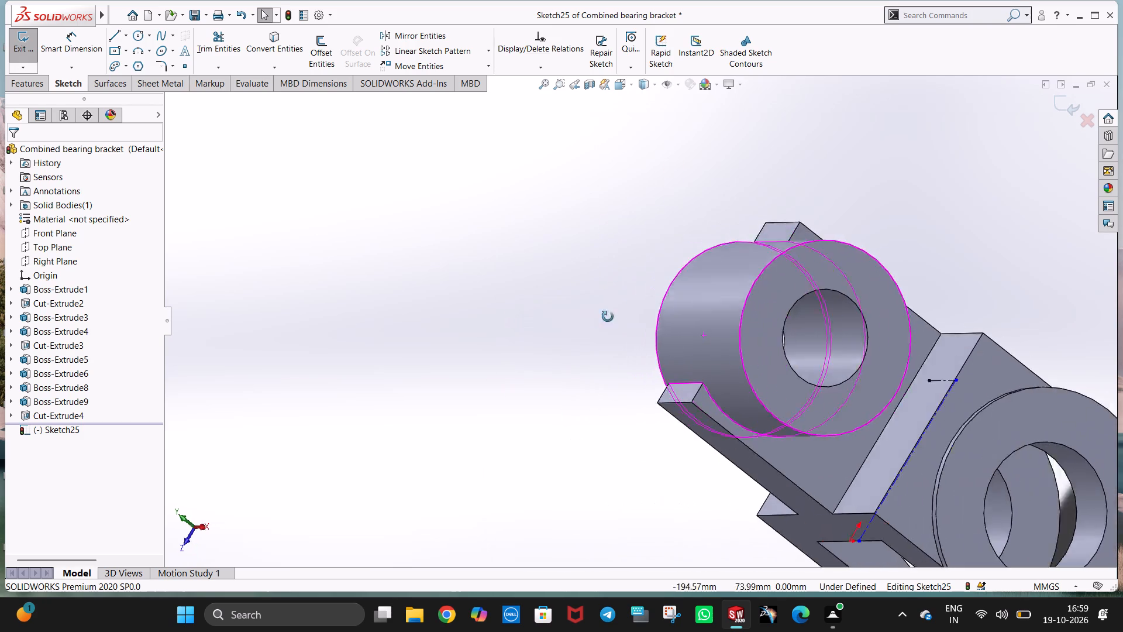
middle_drag(608, 317, 685, 308)
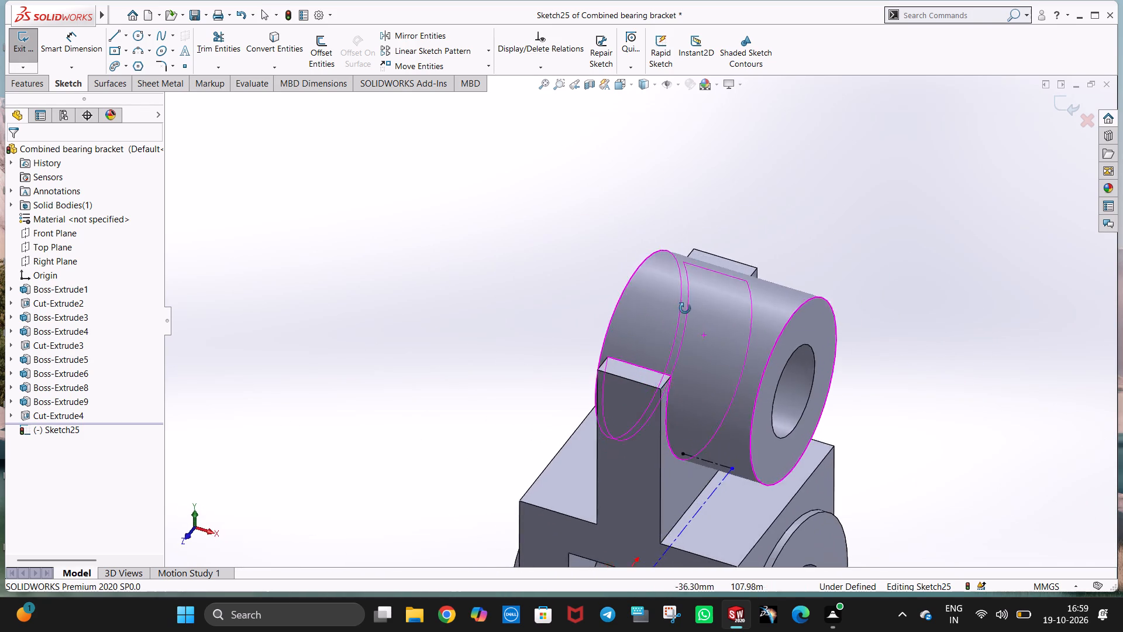
middle_drag(685, 308, 694, 430)
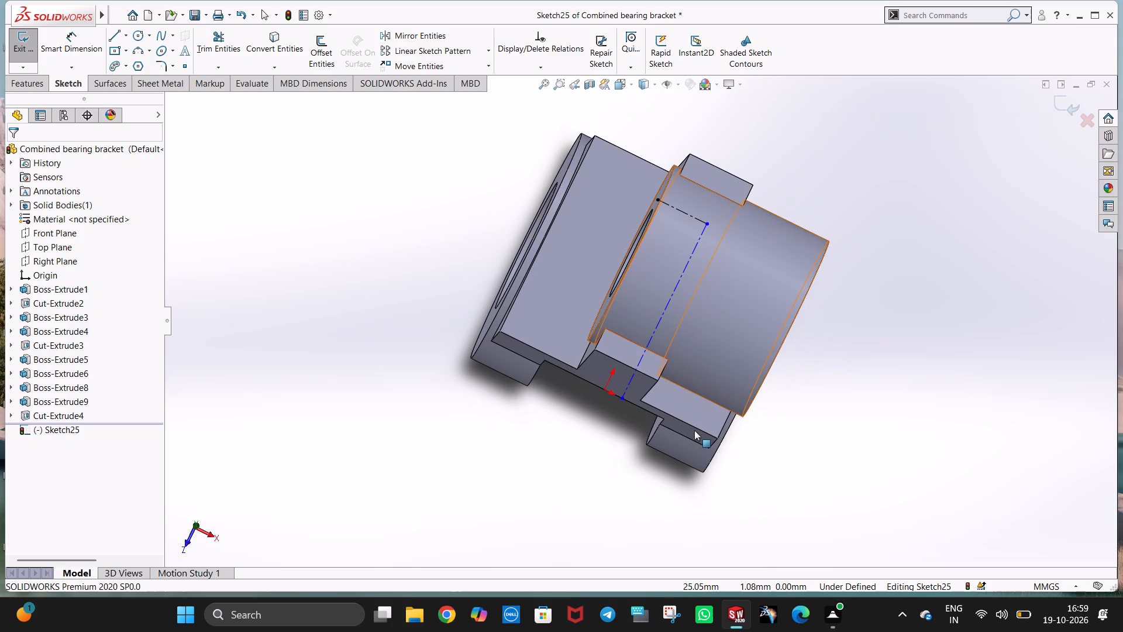
key(ctrl+7)
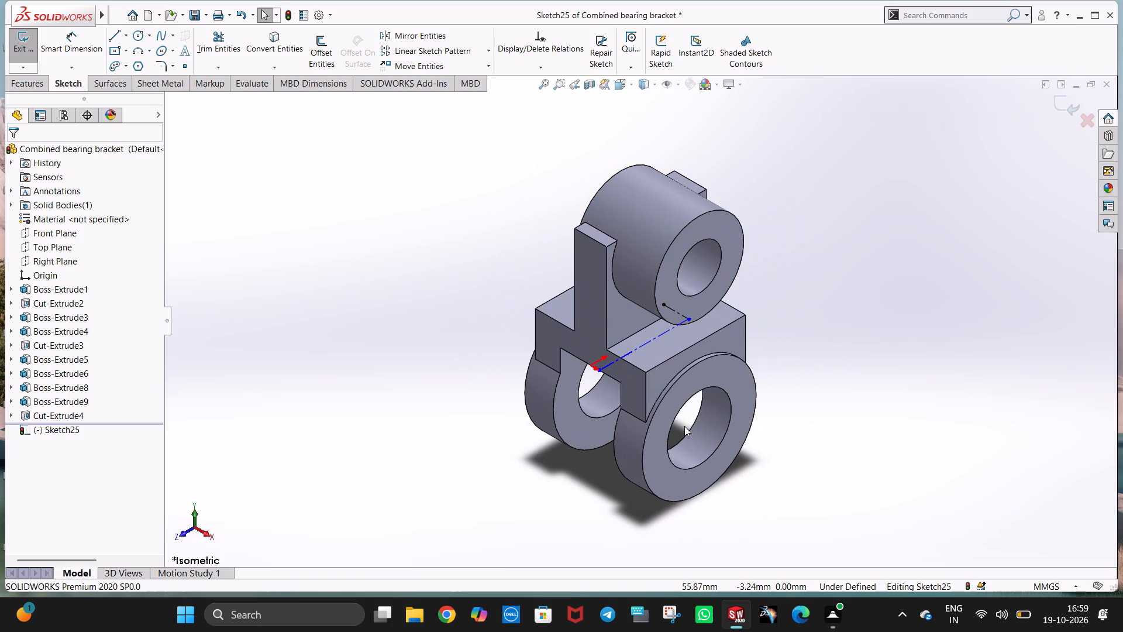
key(ctrl+8)
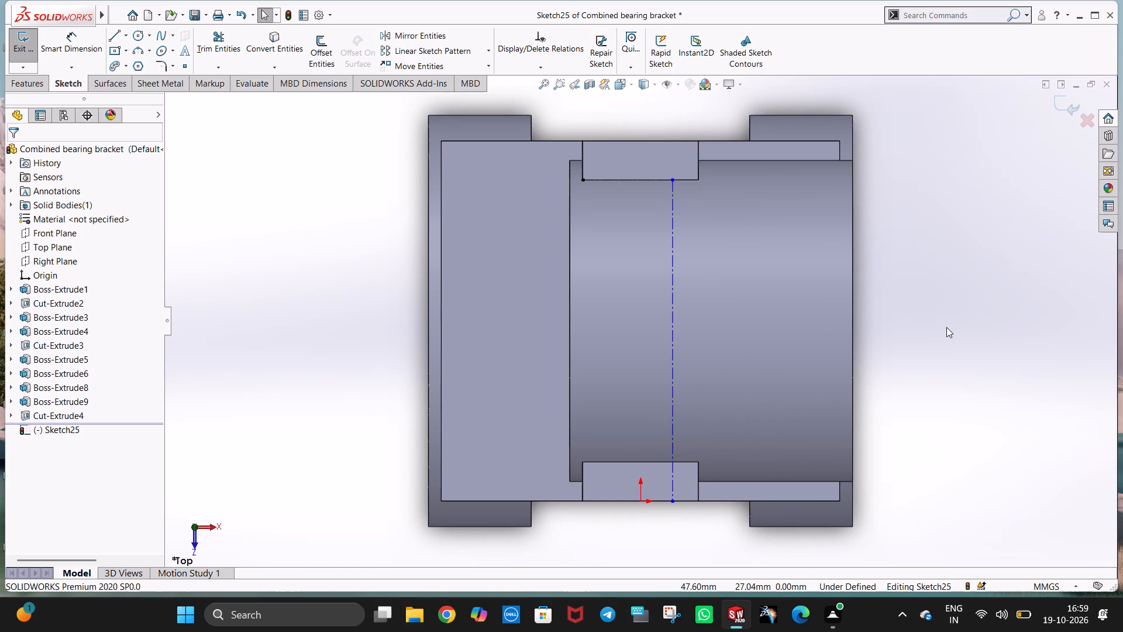
middle_drag(946, 328, 946, 344)
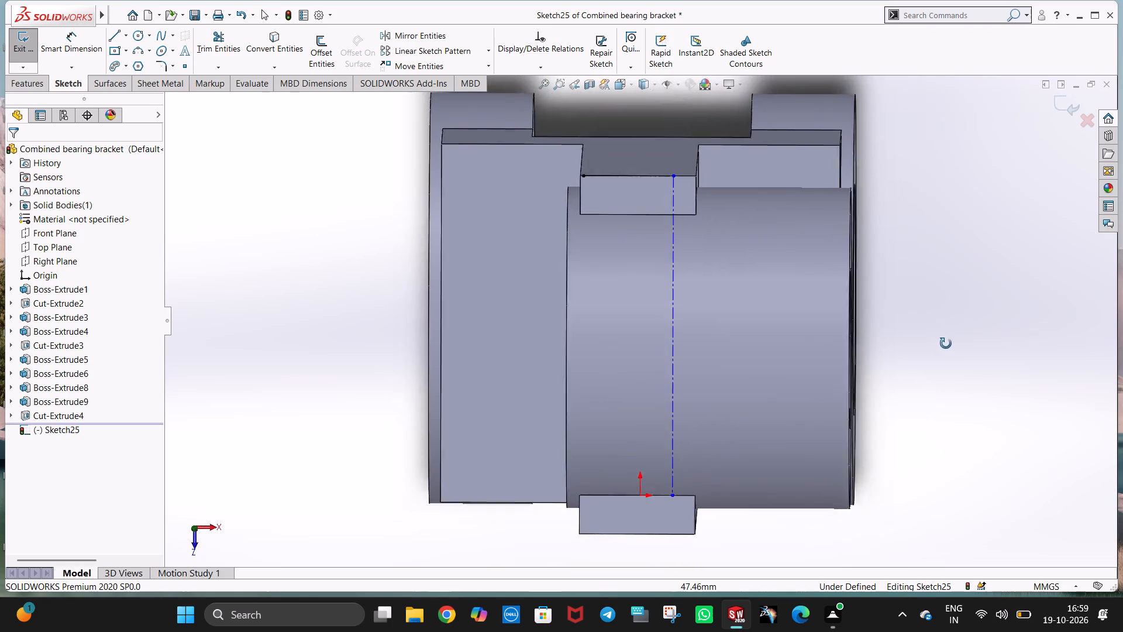
middle_drag(946, 344, 897, 395)
scroll(903, 328, down, 1)
key(ctrl+7)
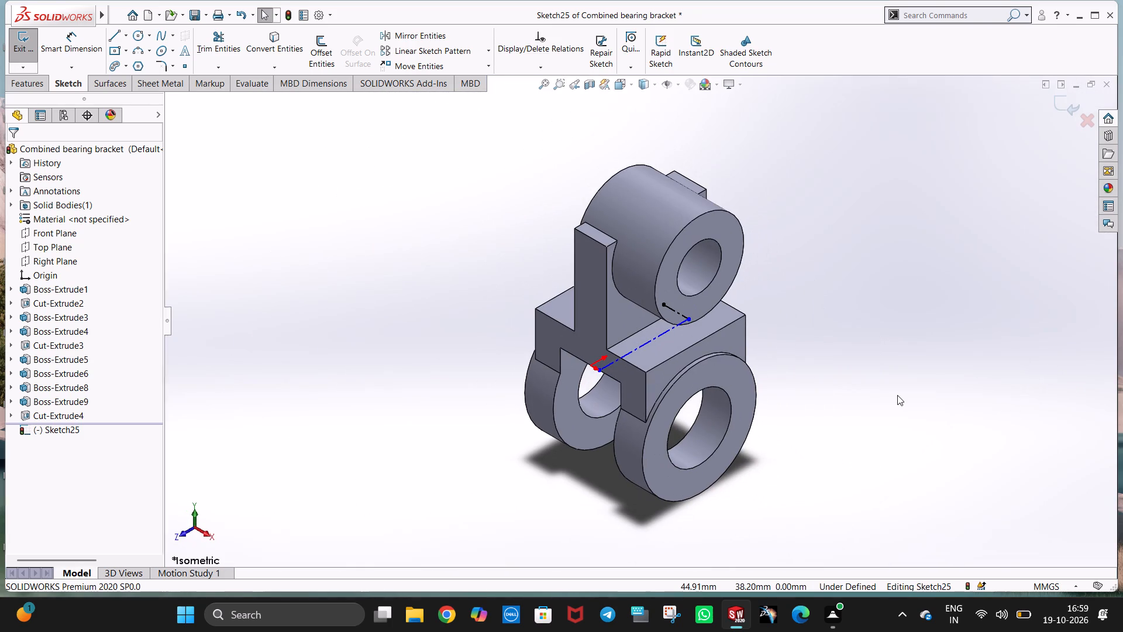
click(902, 369)
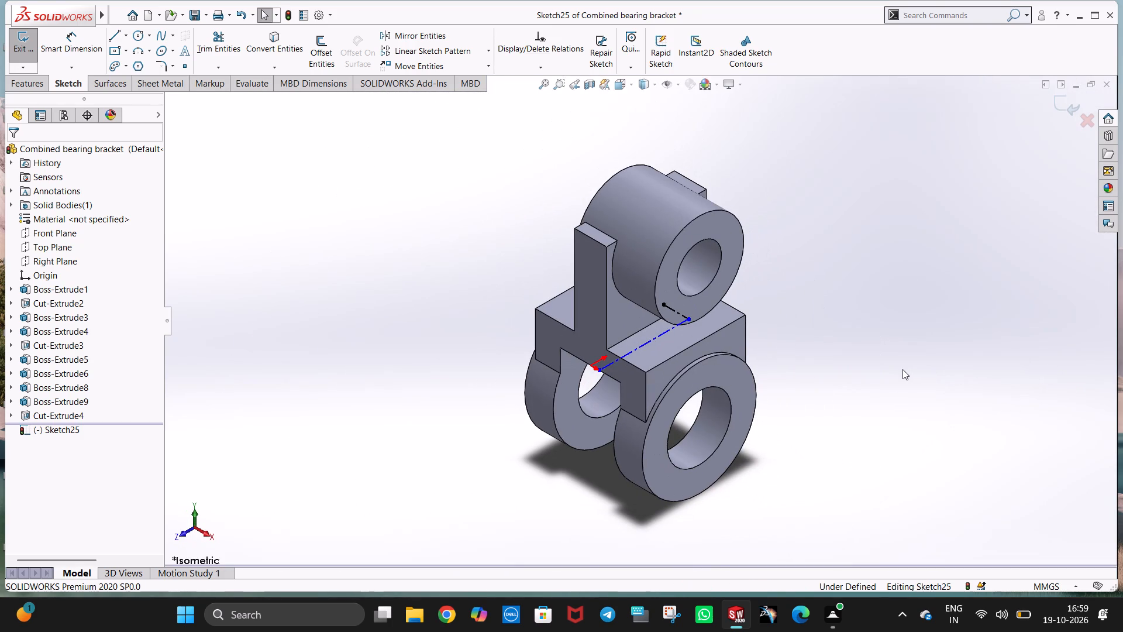
Sketch a 14 mm horizontal line along the stem's front edge, starting at the vertical centerline's front end.
key(ctrl+5)
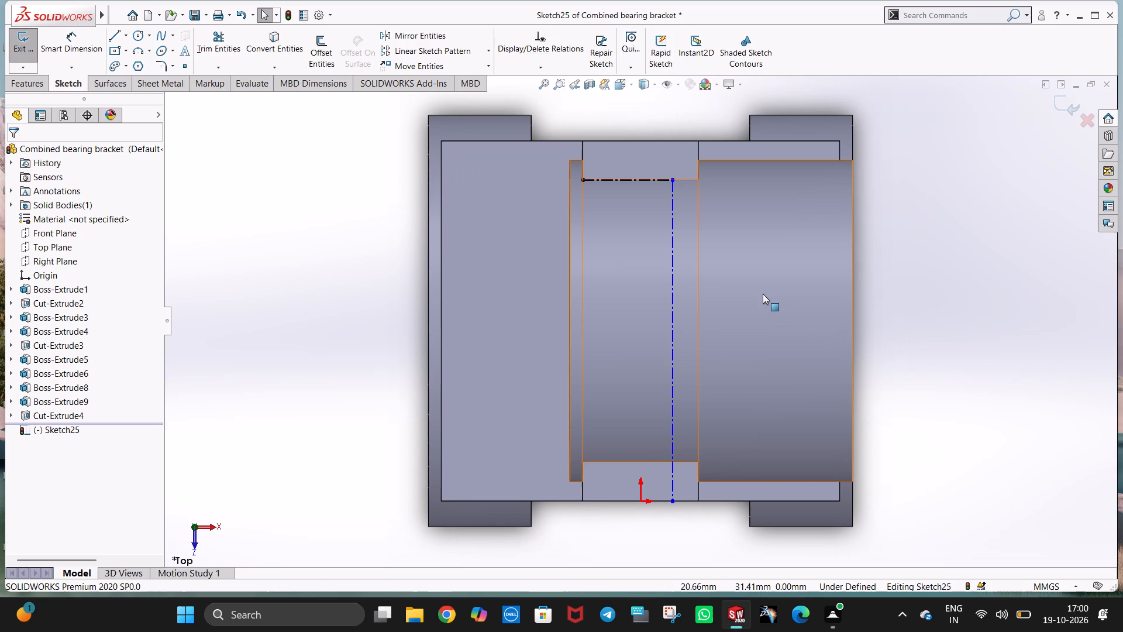
click(116, 32)
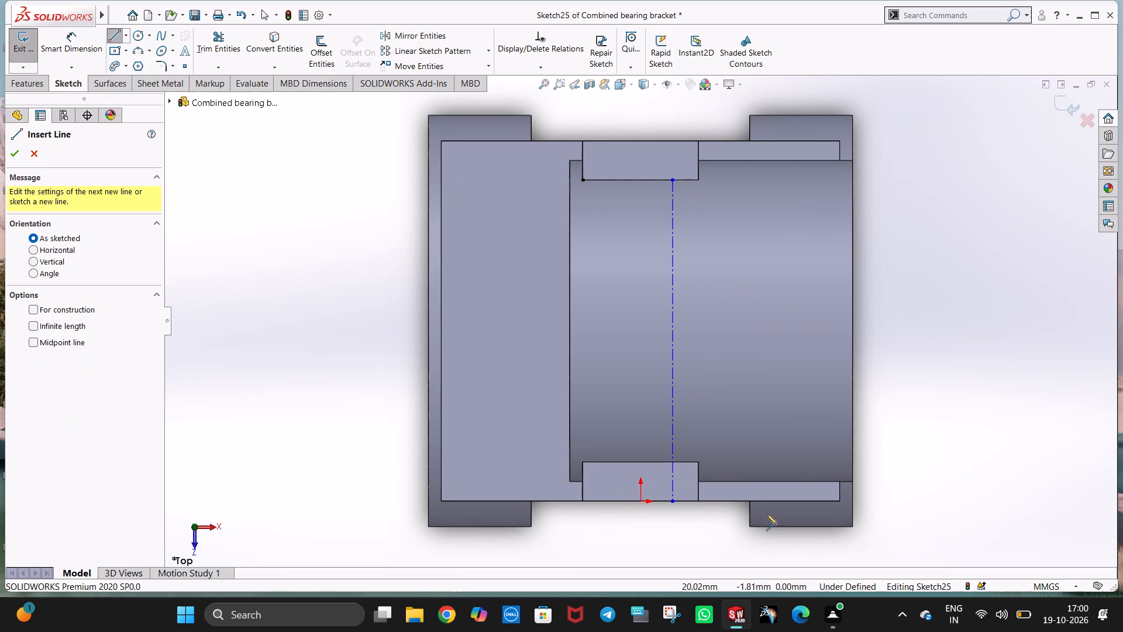
click(671, 500)
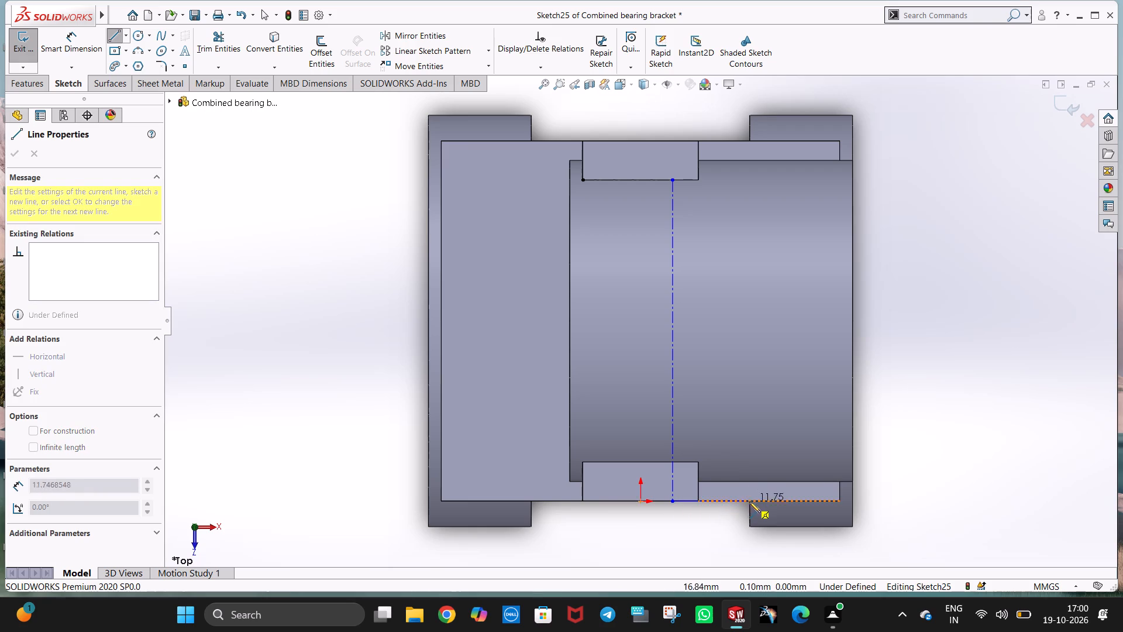
click(761, 500)
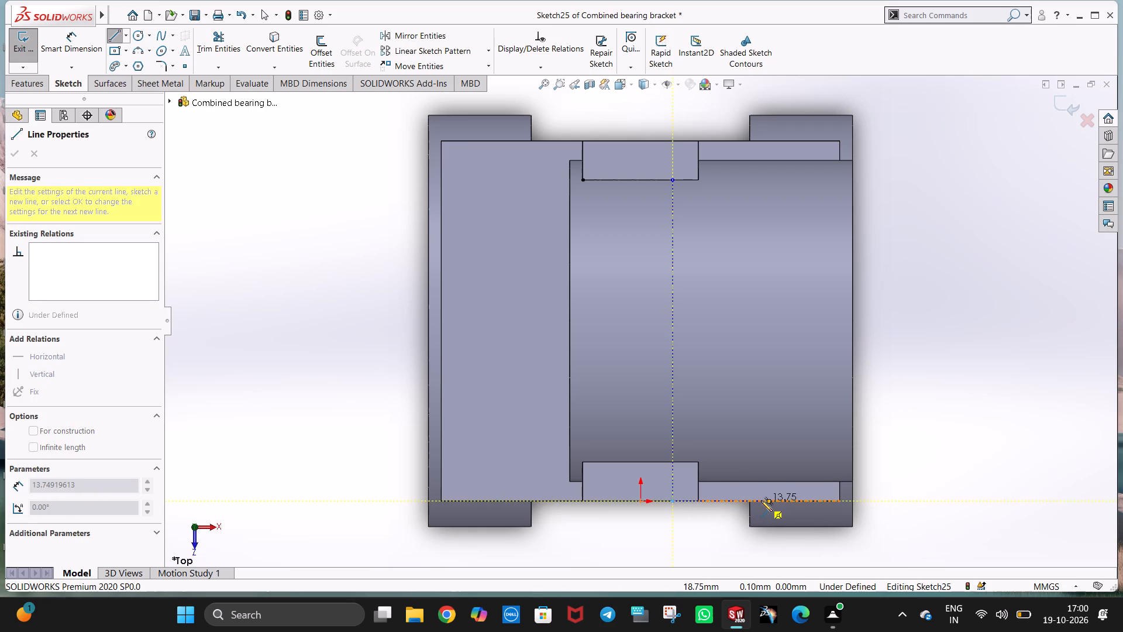
text(14)
key(Return)
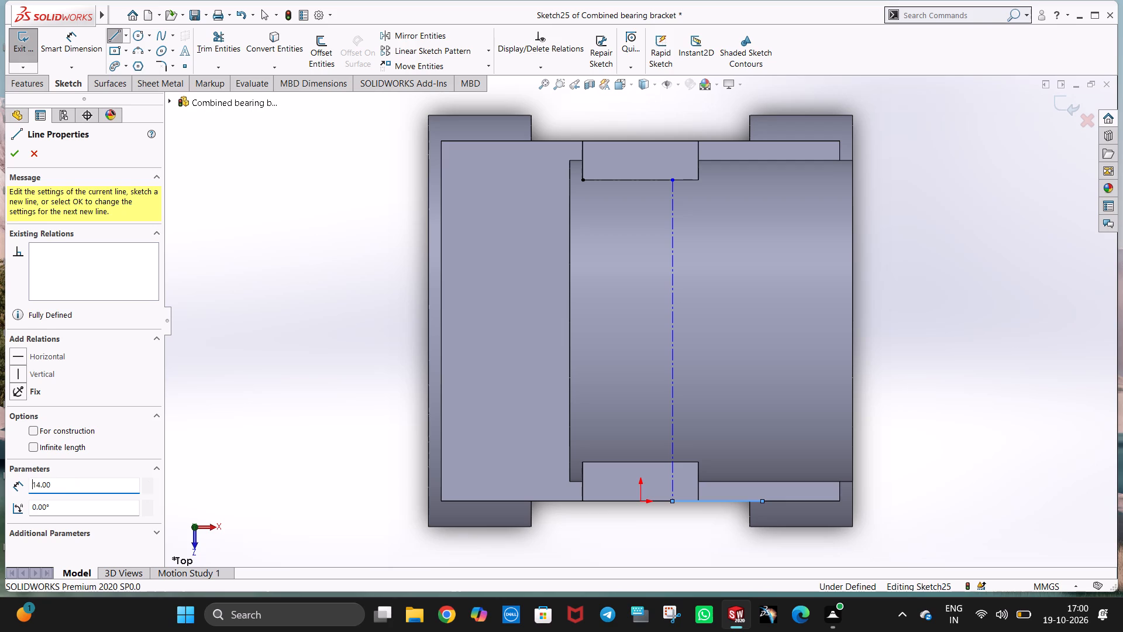
key(Escape)
click(718, 544)
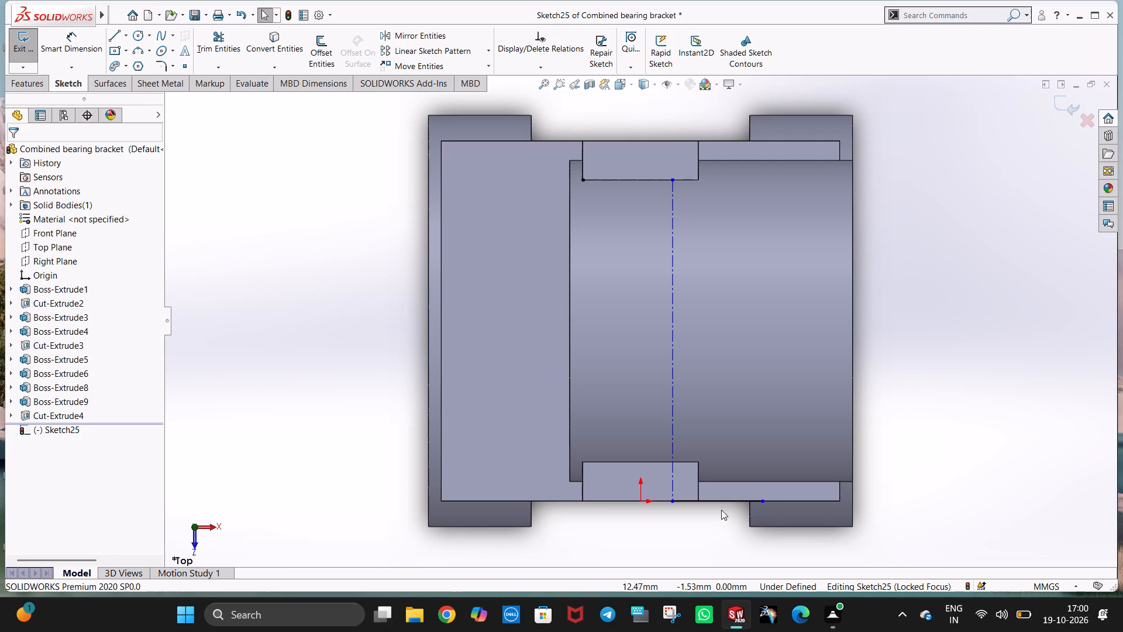
Set the horizontal front-edge line's length to 18 mm.
click(727, 500)
text(18)
key(Return)
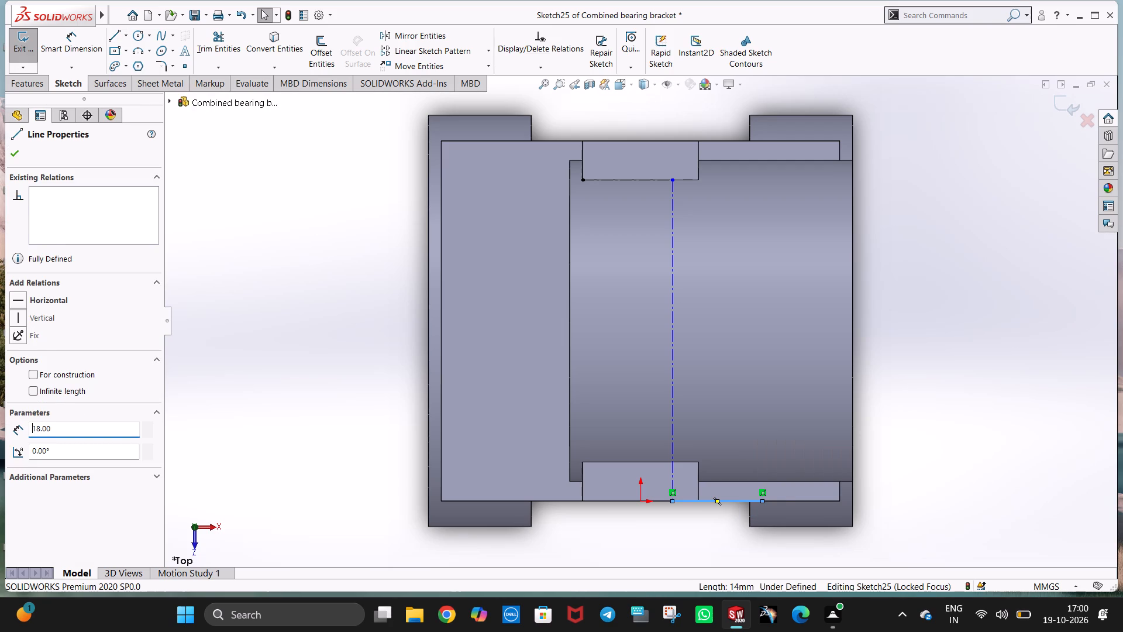
key(Escape)
click(998, 317)
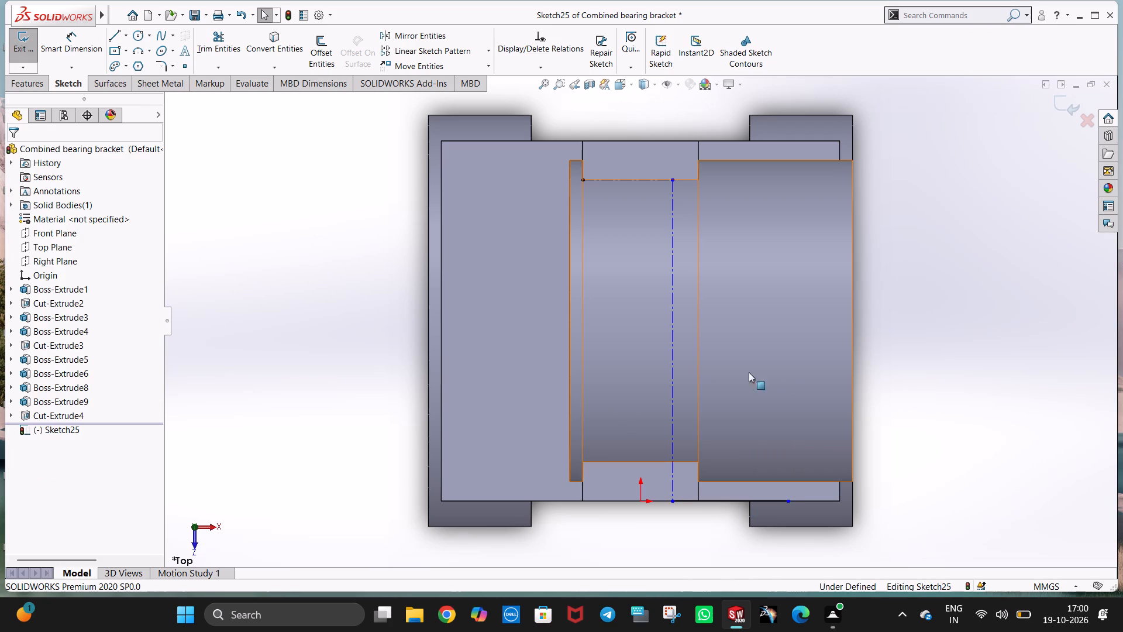
Close the rectangular profile with a 53 mm vertical line, a horizontal line back to the centerline, and a vertical line to the starting corner.
click(113, 40)
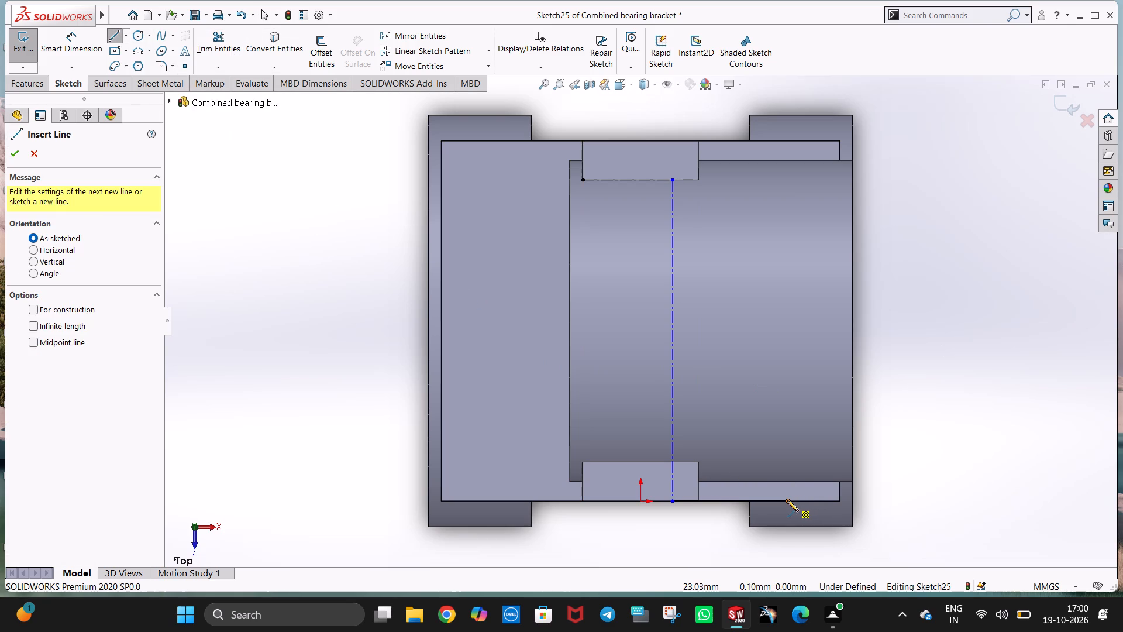
click(787, 500)
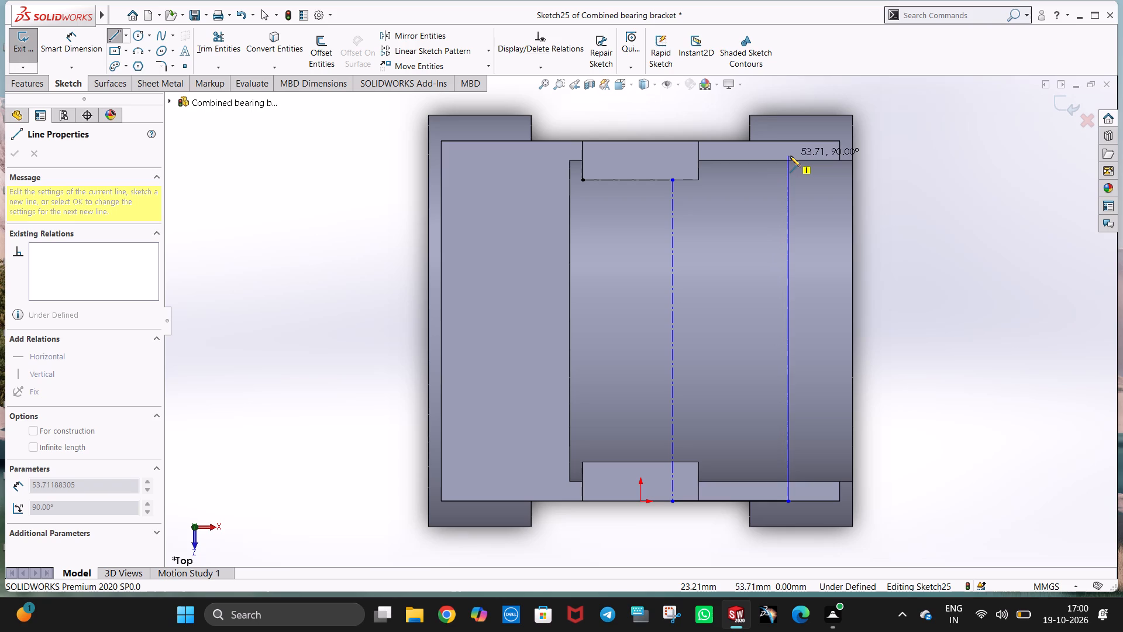
middle_drag(790, 156, 776, 220)
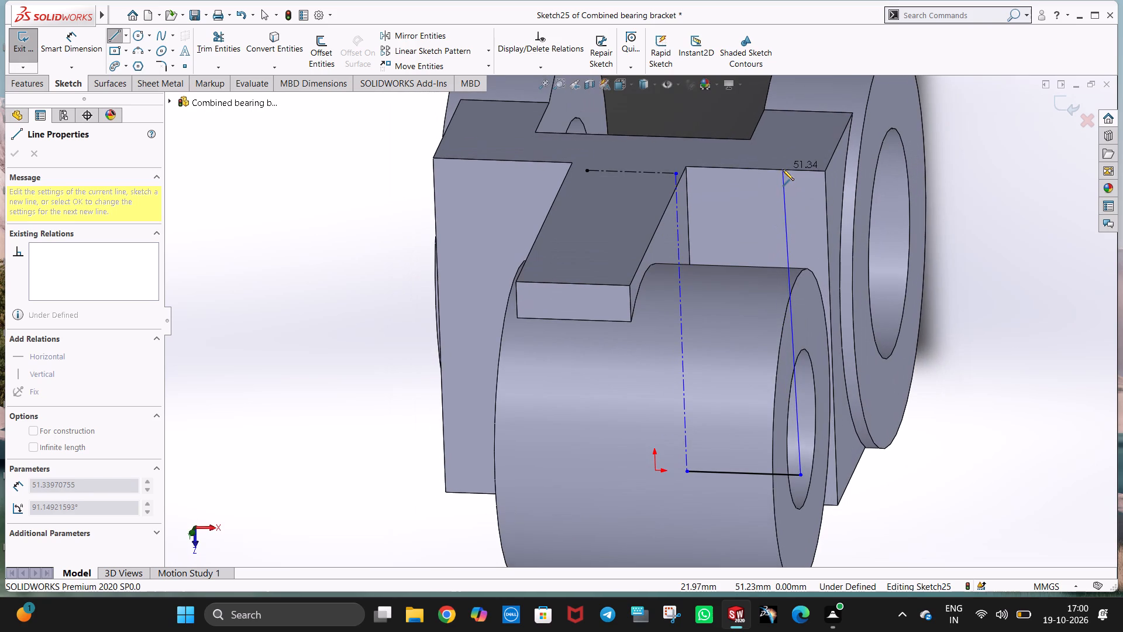
key(ctrl+7)
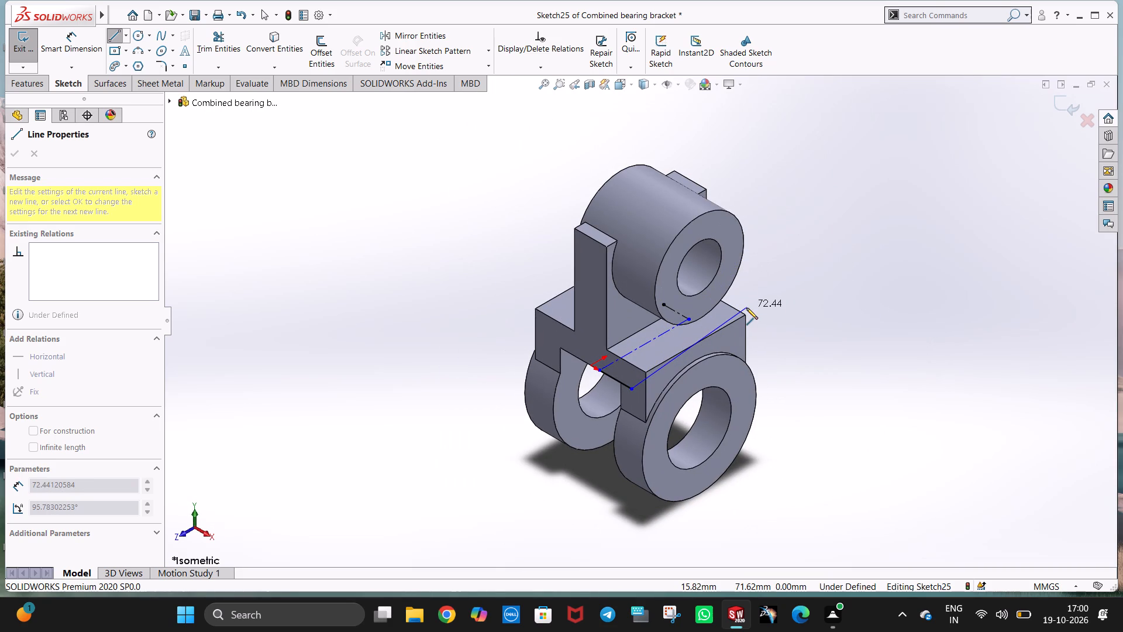
key(ctrl+8)
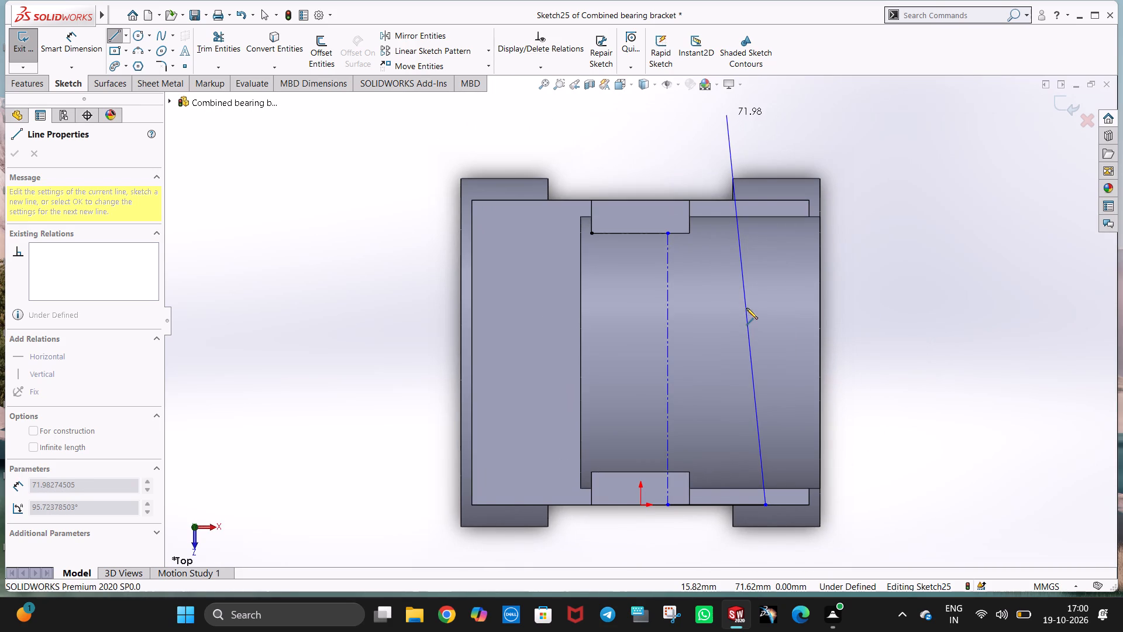
click(765, 215)
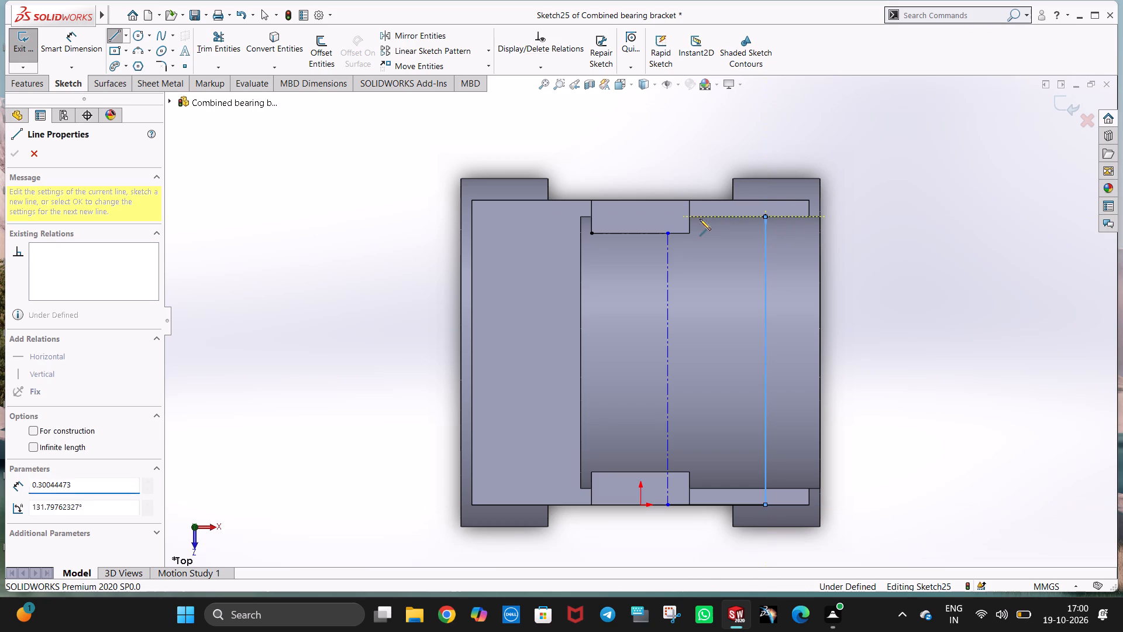
click(666, 216)
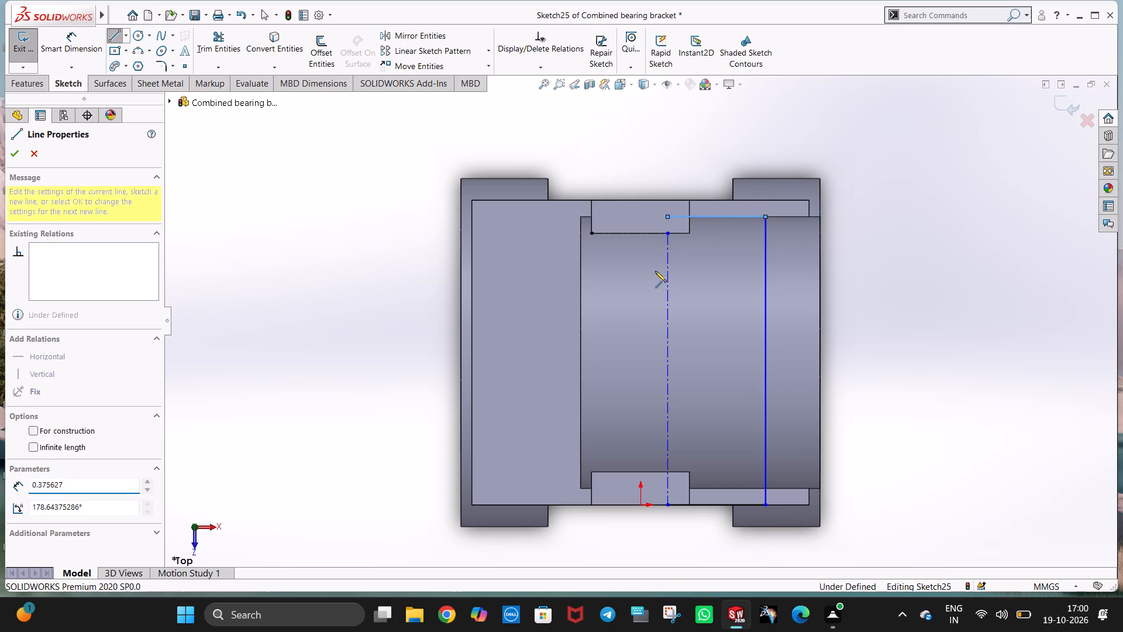
click(666, 504)
key(Escape)
key(Escape)
click(886, 400)
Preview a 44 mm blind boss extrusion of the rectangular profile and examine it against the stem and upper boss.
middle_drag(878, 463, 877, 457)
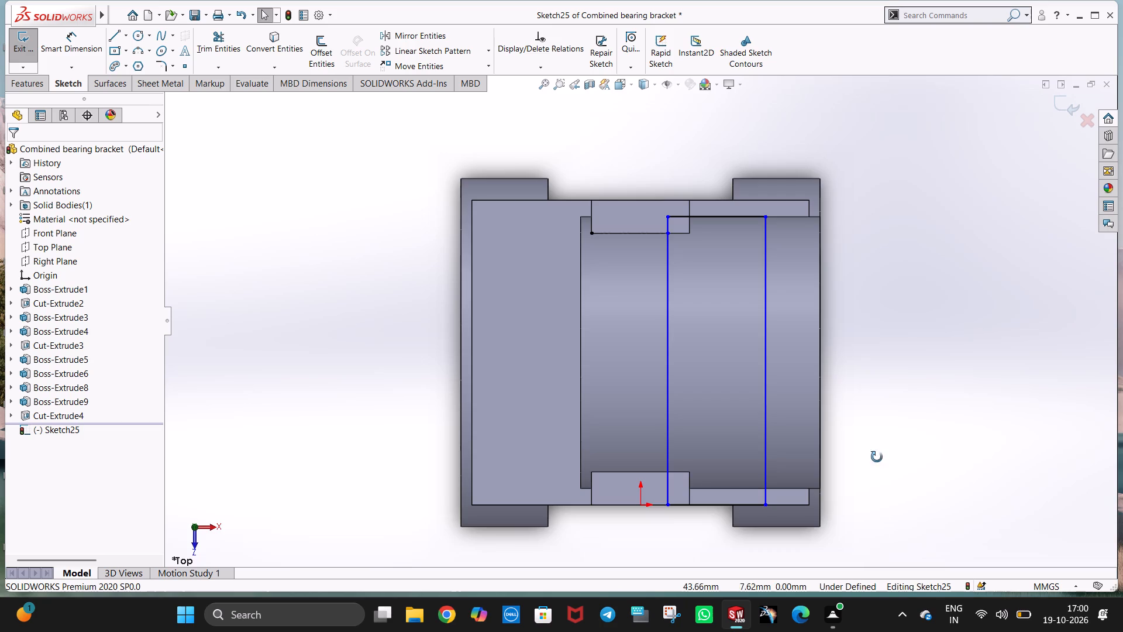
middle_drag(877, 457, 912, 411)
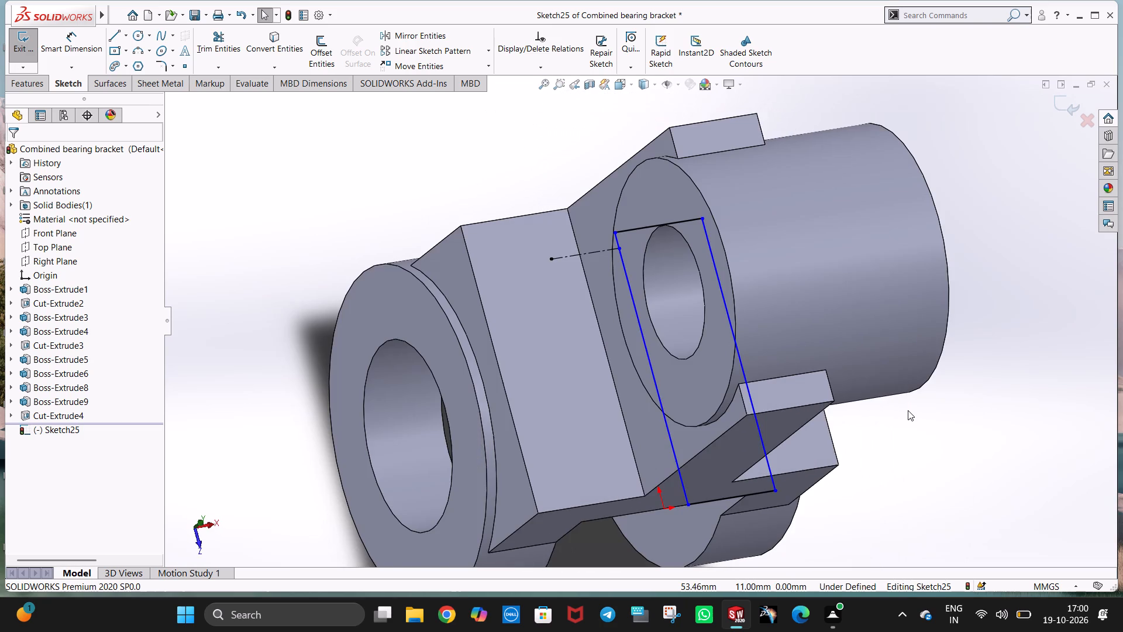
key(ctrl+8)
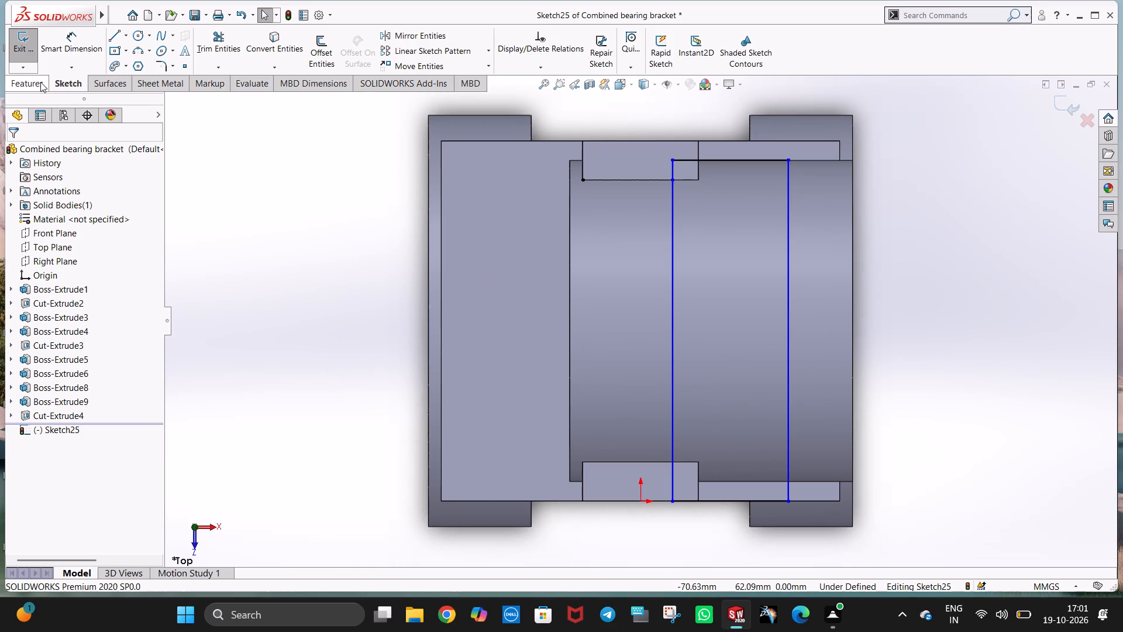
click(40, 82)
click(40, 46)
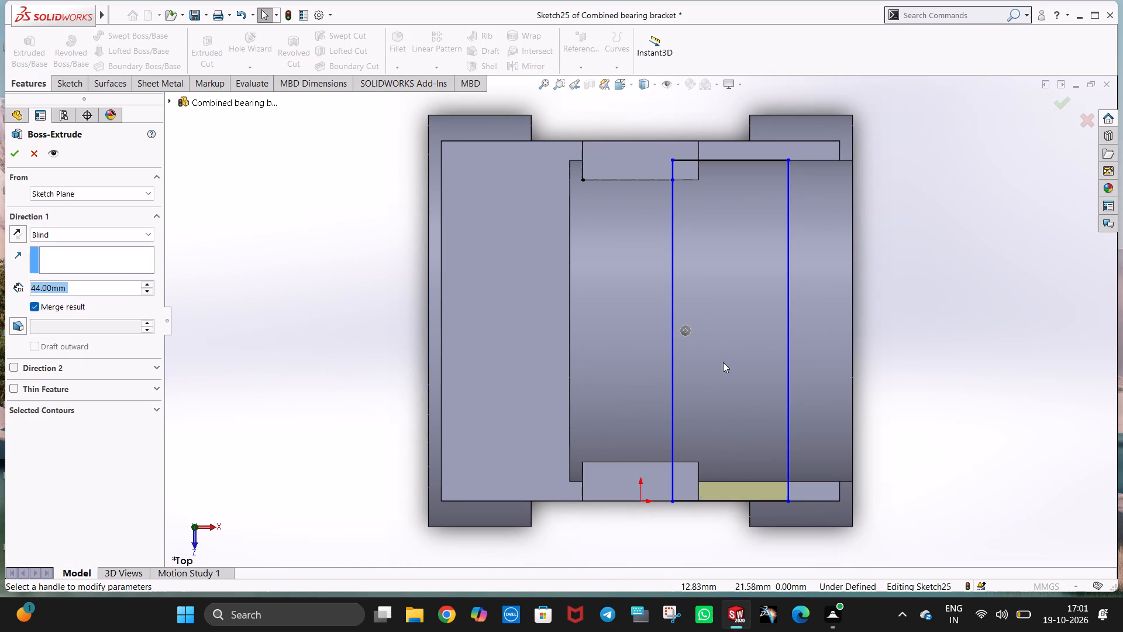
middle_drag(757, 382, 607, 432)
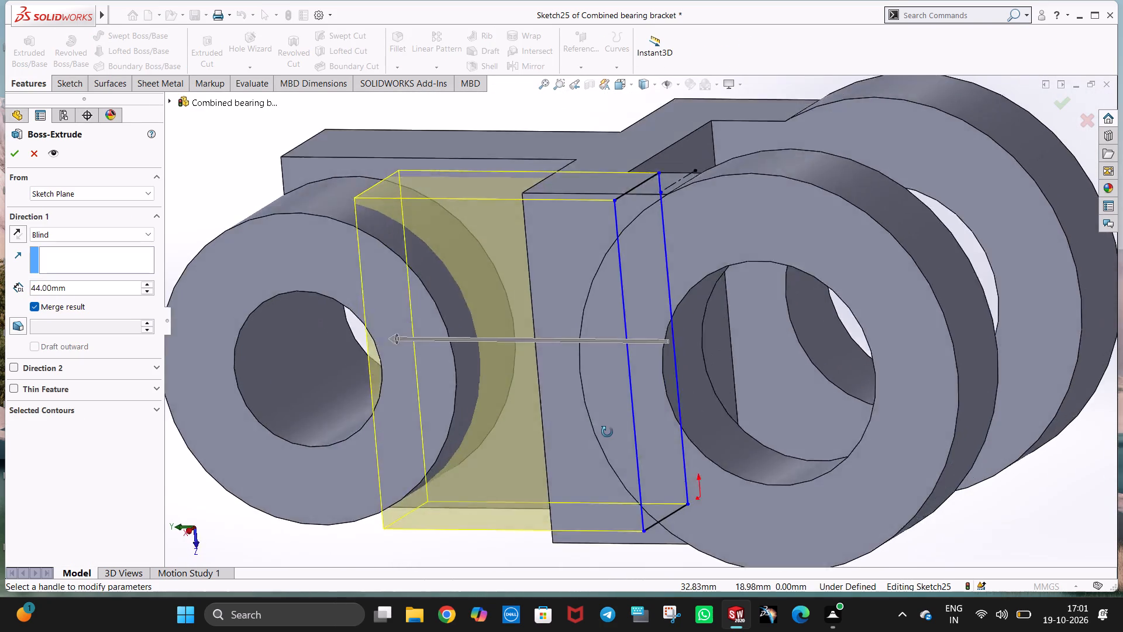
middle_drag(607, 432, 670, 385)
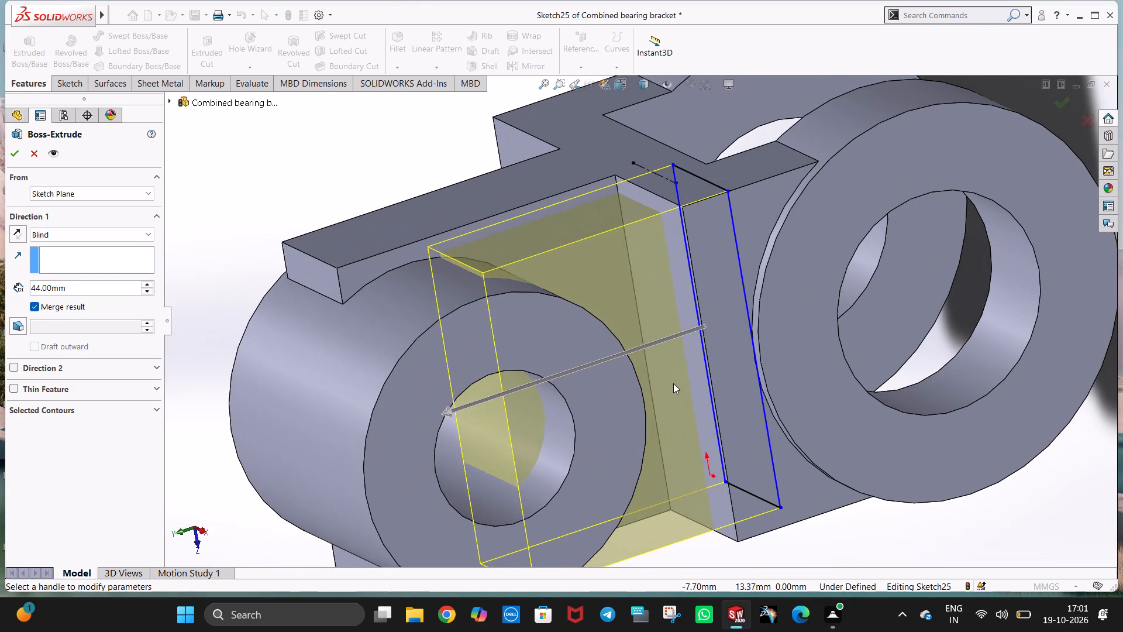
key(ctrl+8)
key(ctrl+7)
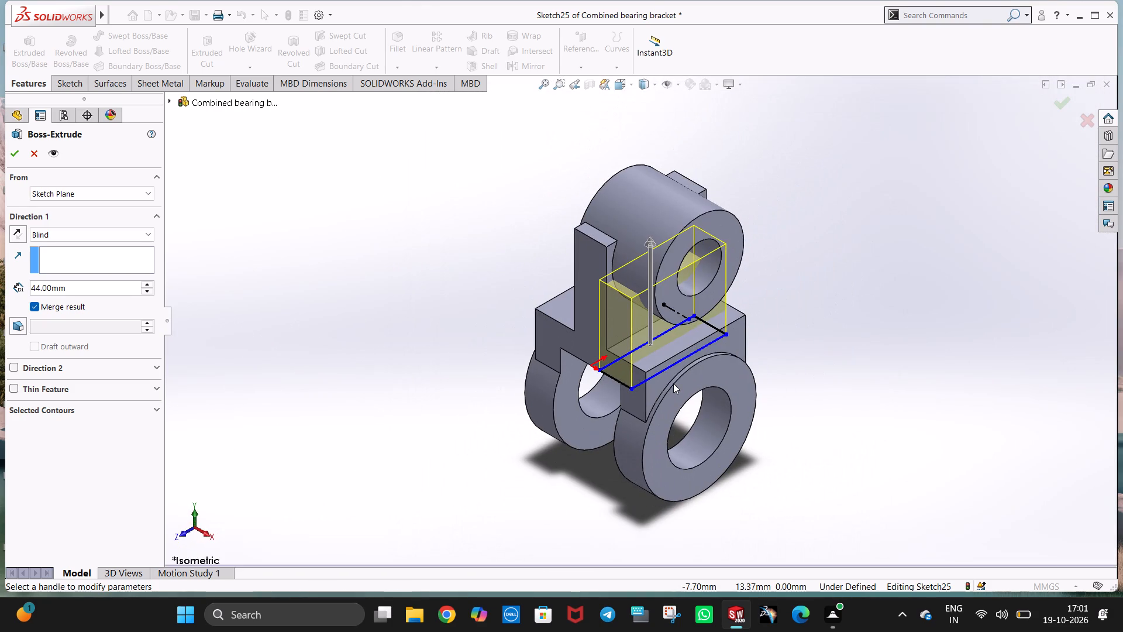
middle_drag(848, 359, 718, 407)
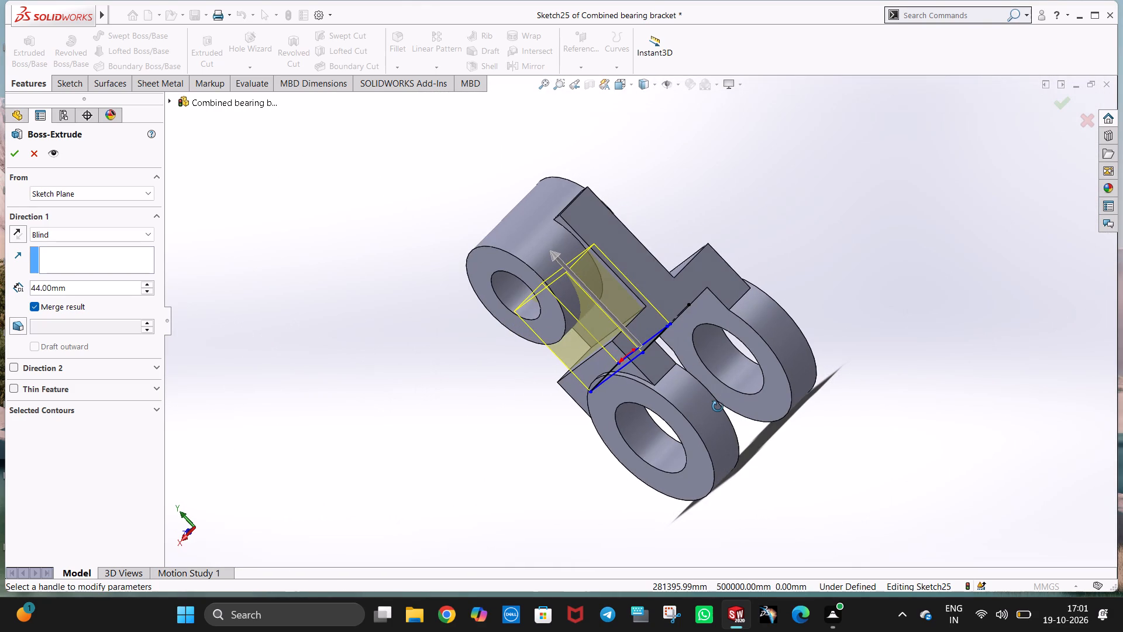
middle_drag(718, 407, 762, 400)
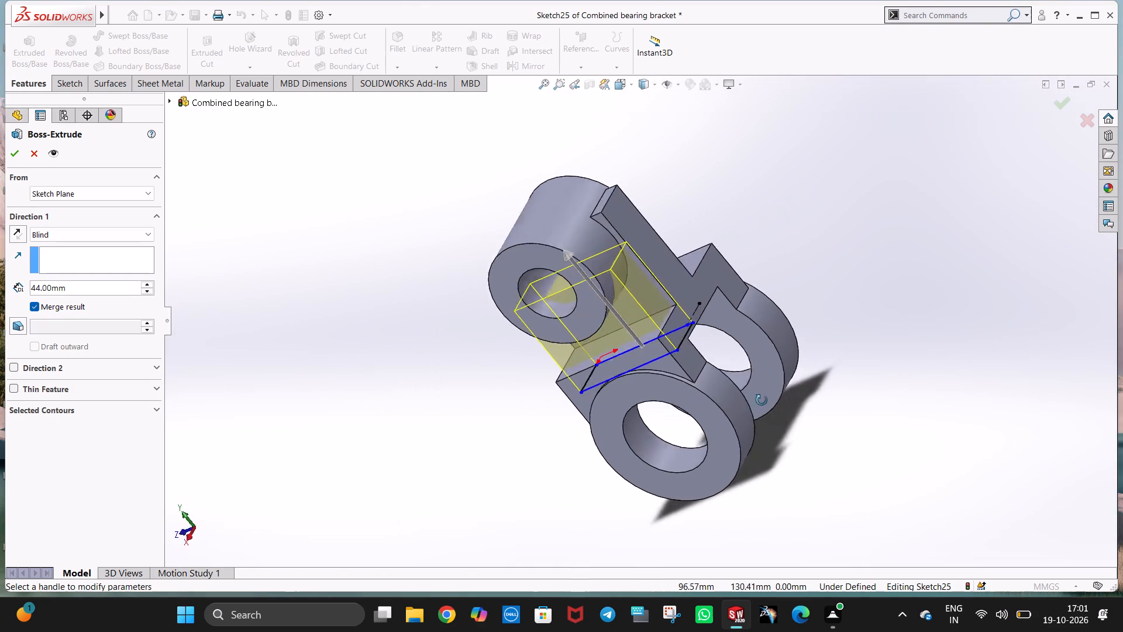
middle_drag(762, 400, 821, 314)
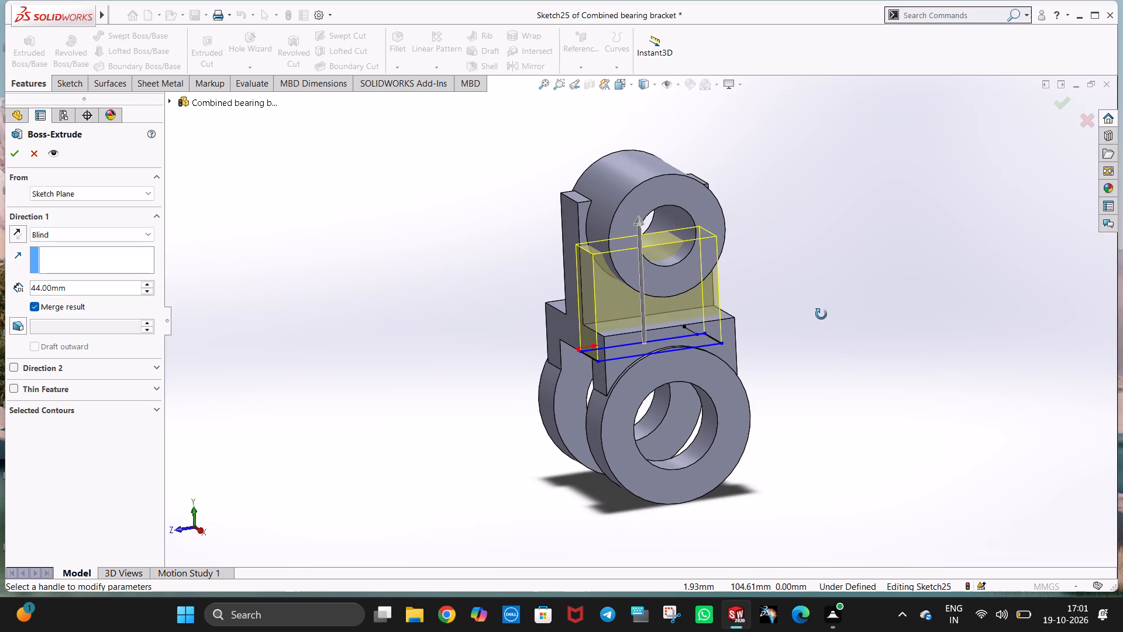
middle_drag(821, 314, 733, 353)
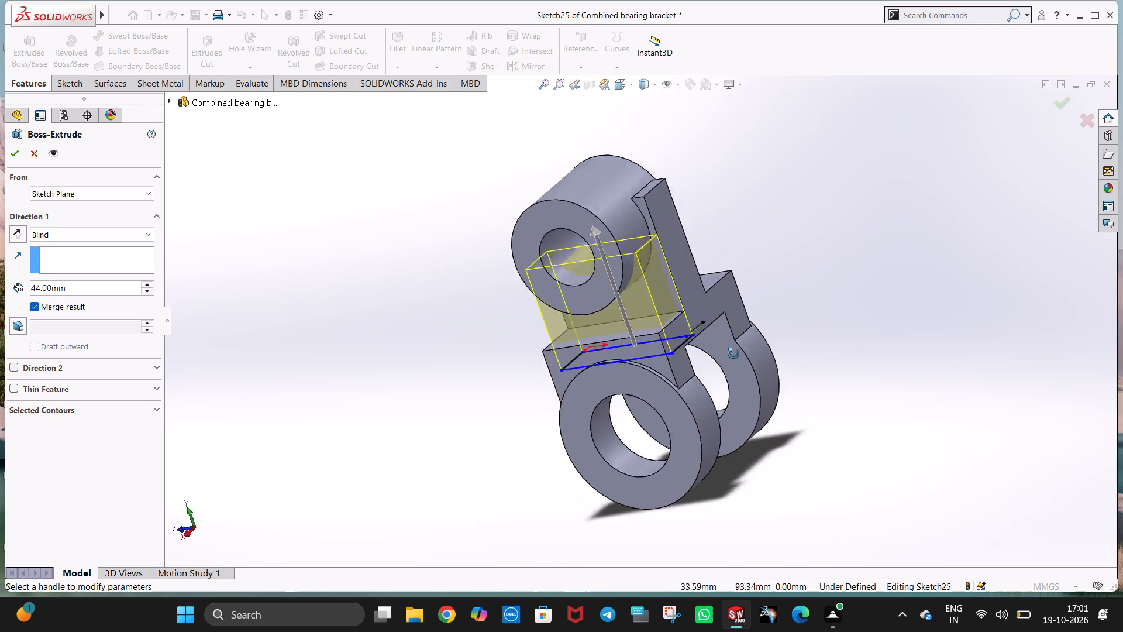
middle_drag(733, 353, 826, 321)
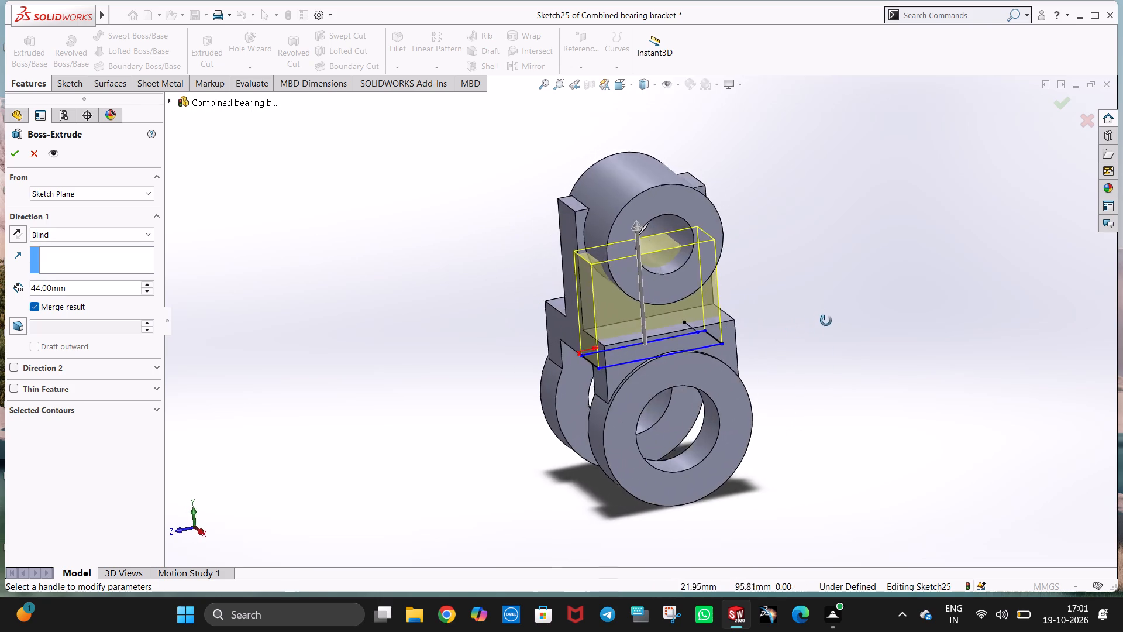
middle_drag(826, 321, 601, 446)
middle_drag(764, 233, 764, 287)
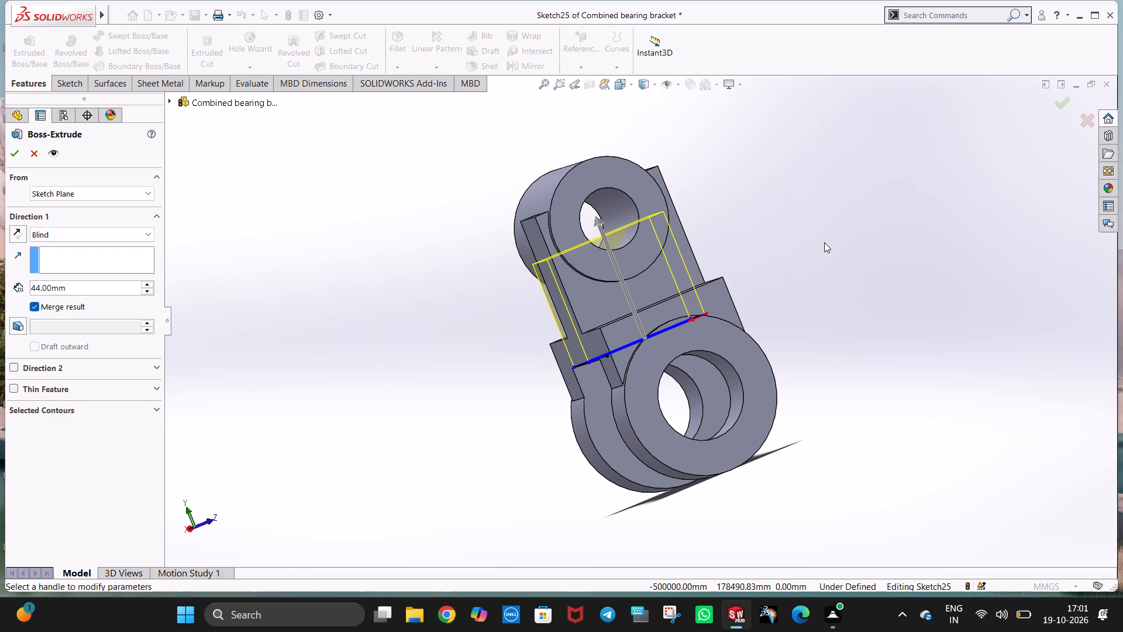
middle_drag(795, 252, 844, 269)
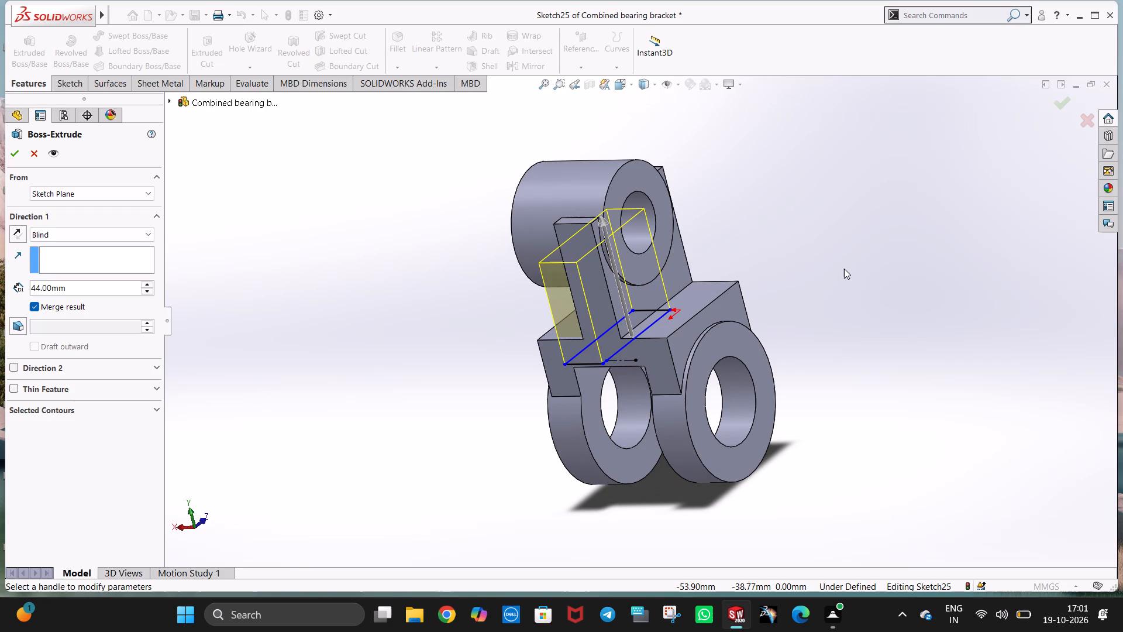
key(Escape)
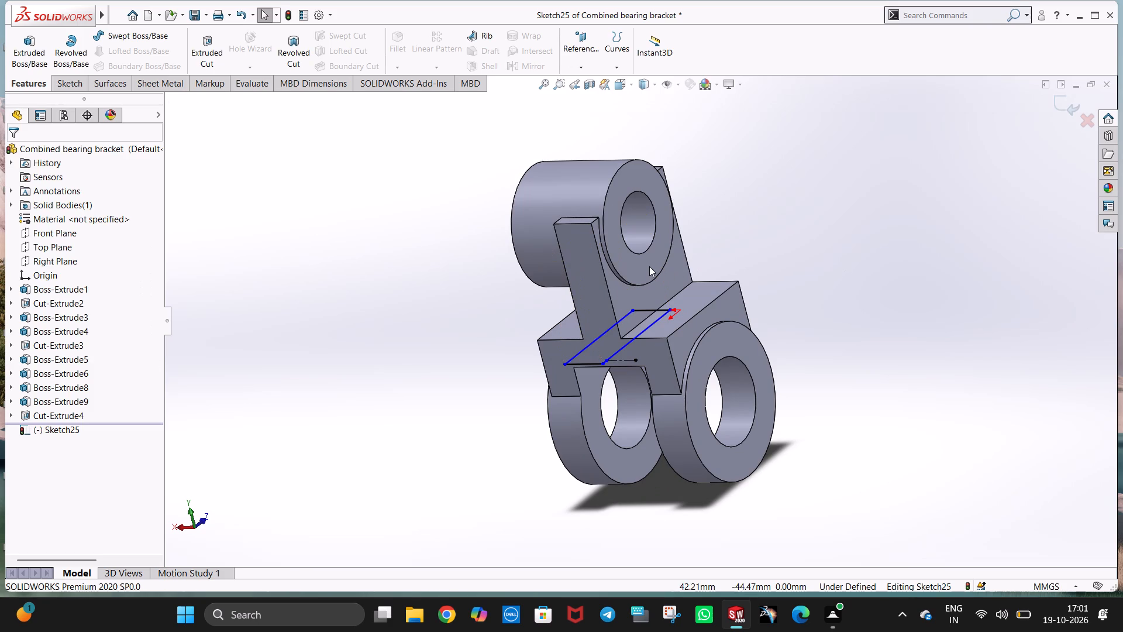
Undo the rectangular profile lines, the centerlines and the Top Plane sketch, back to the last cut extrusion.
key(ctrl+z)
key(ctrl+z)
key(ctrl+z)
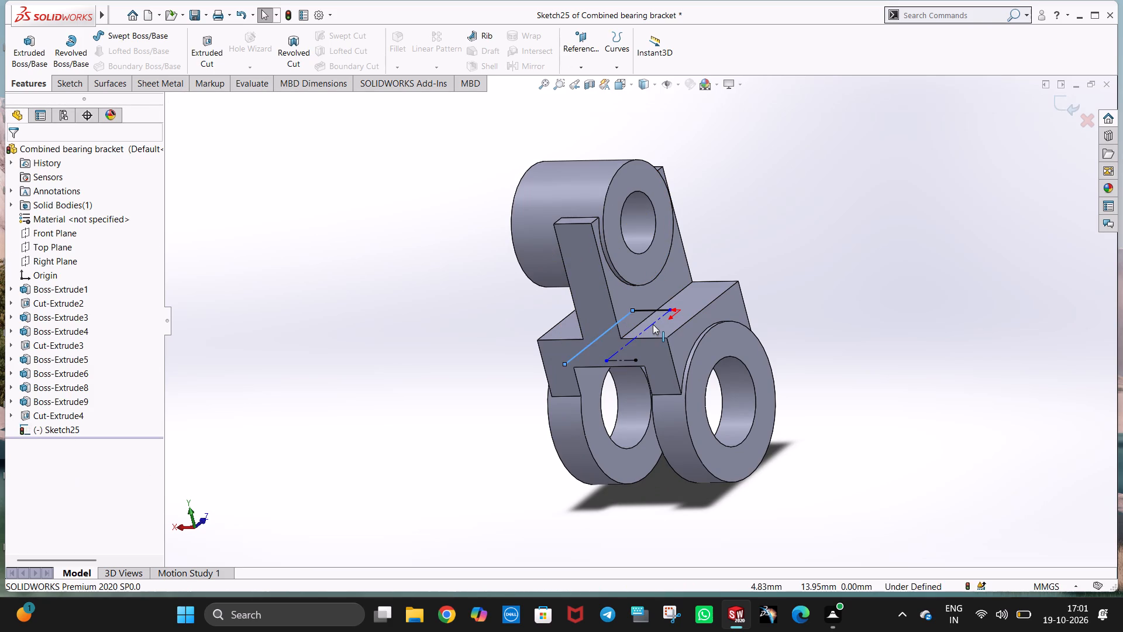
key(ctrl+z)
key(ctrl+z)
key(ctrl+z)
key(ctrl+z)
key(ctrl+z)
key(ctrl+z)
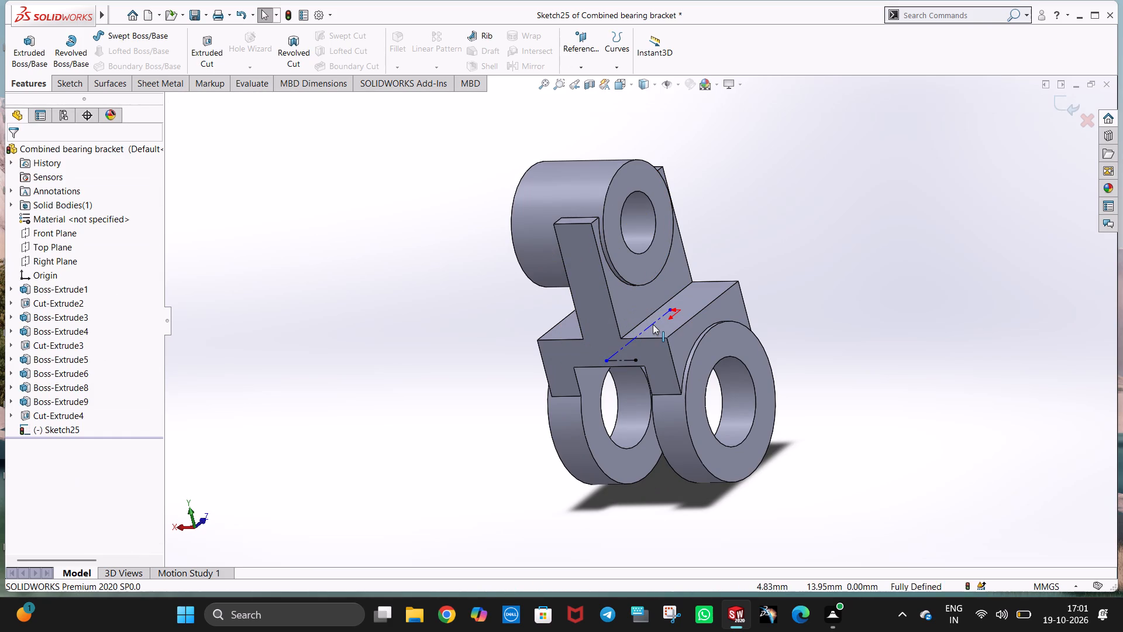
key(ctrl+z)
click(795, 243)
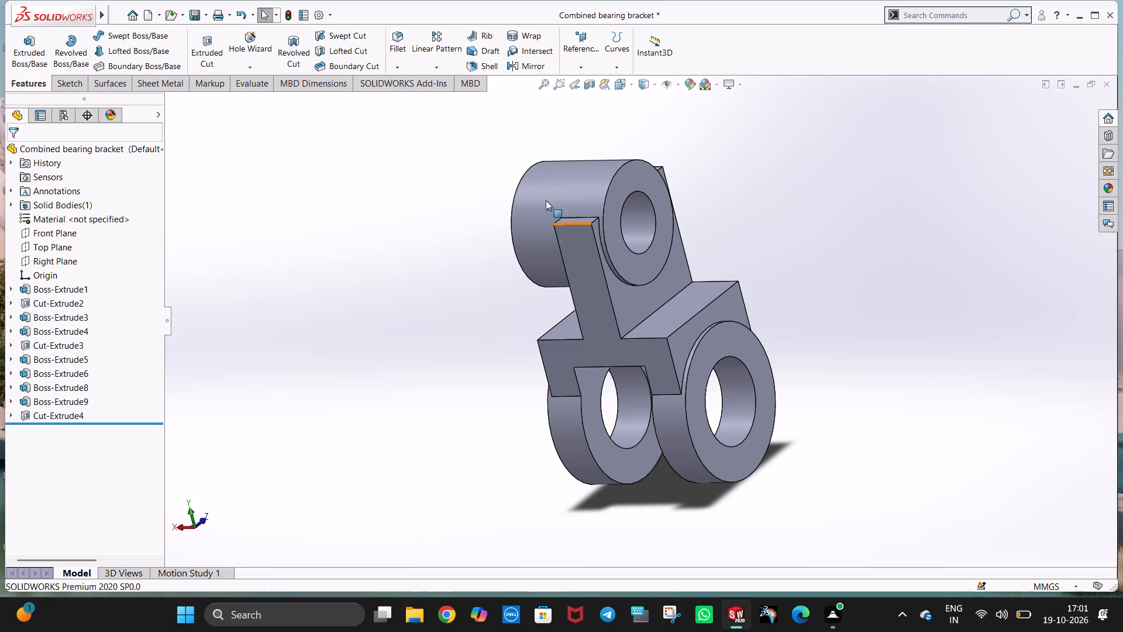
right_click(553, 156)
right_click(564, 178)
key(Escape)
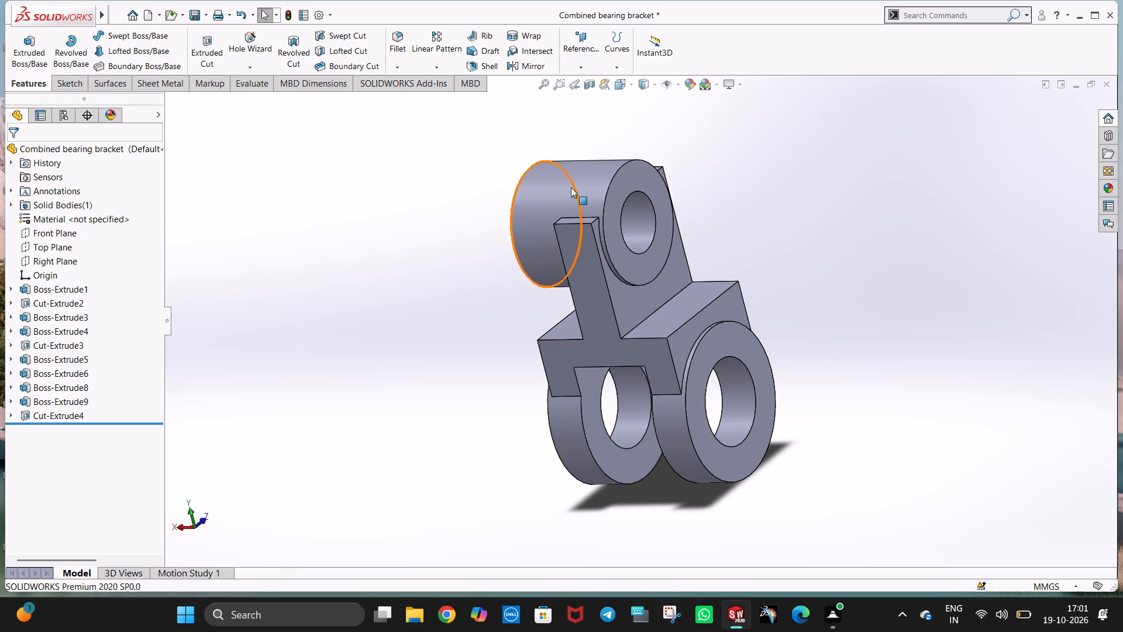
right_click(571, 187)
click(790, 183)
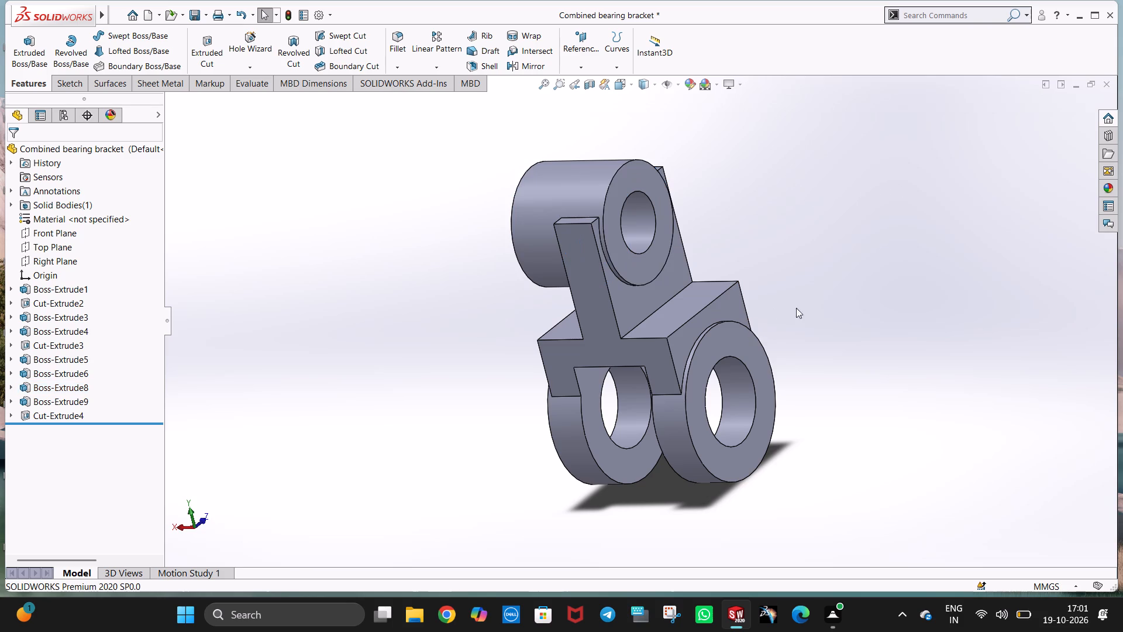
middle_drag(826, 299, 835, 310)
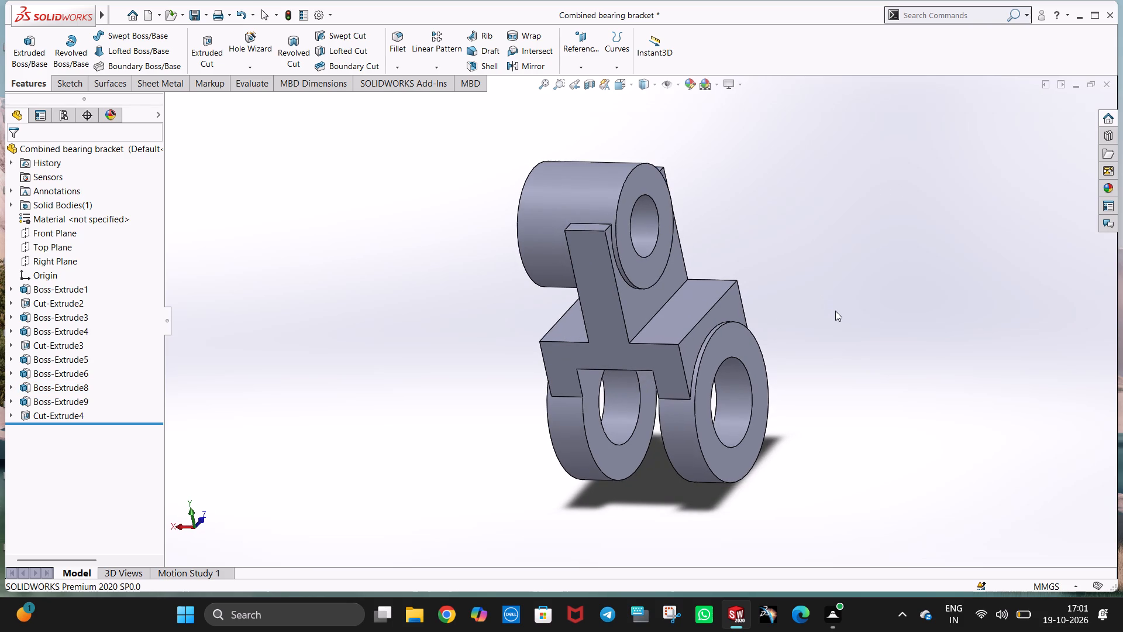
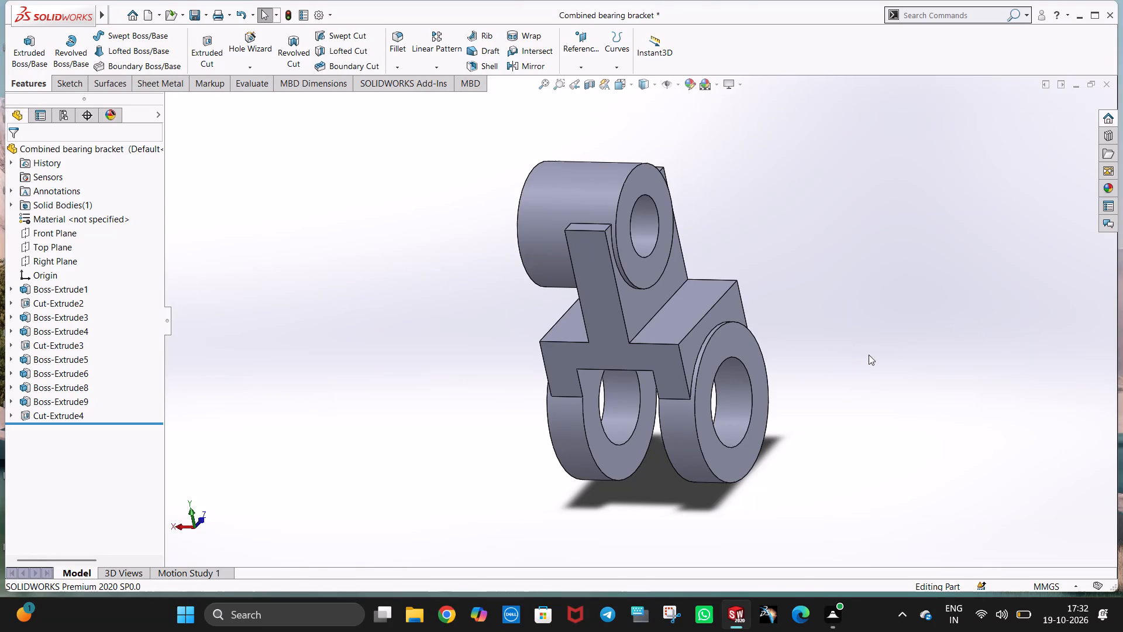
Examine the bracket's stem, upper boss and lower rings from the top, isometric, front and angled views.
middle_drag(800, 373, 788, 375)
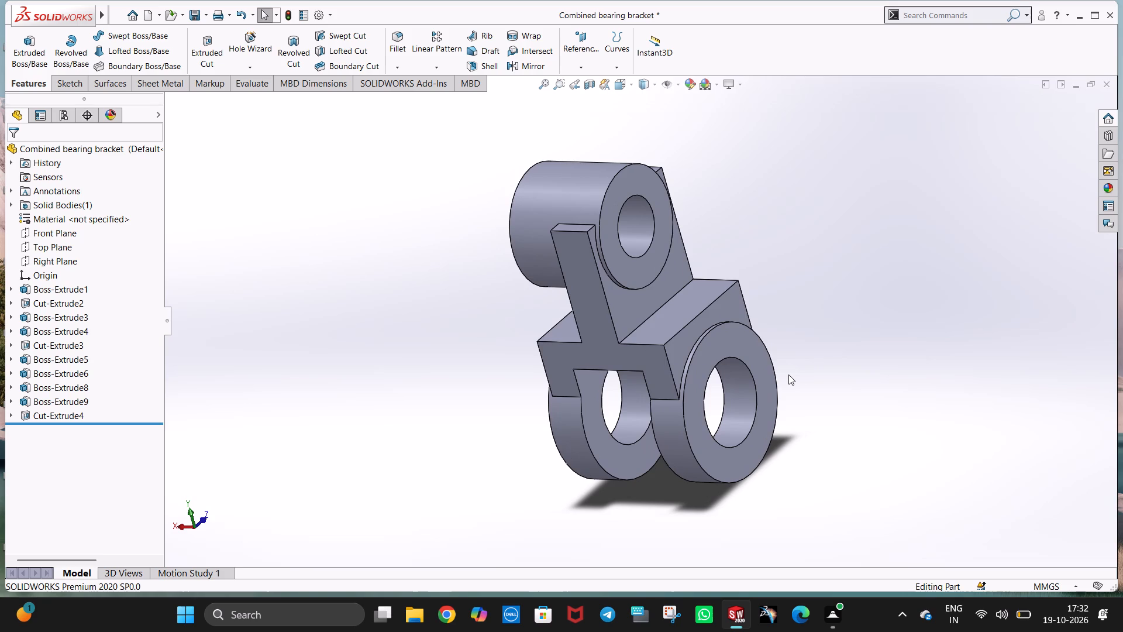
key(ctrl+5)
middle_drag(787, 377, 786, 352)
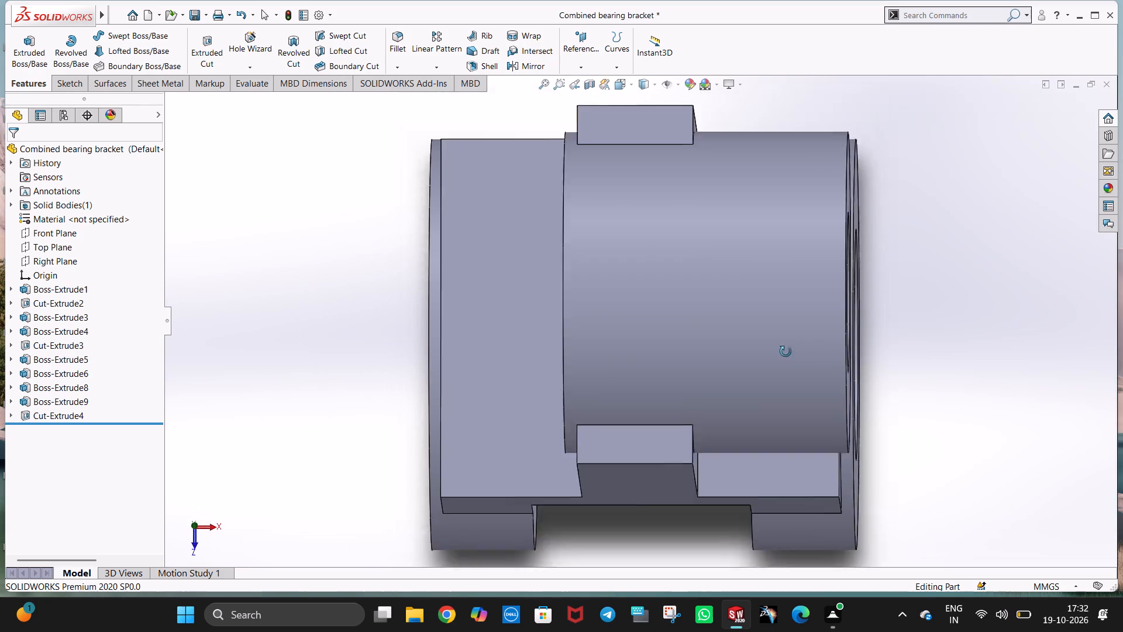
middle_drag(786, 352, 792, 379)
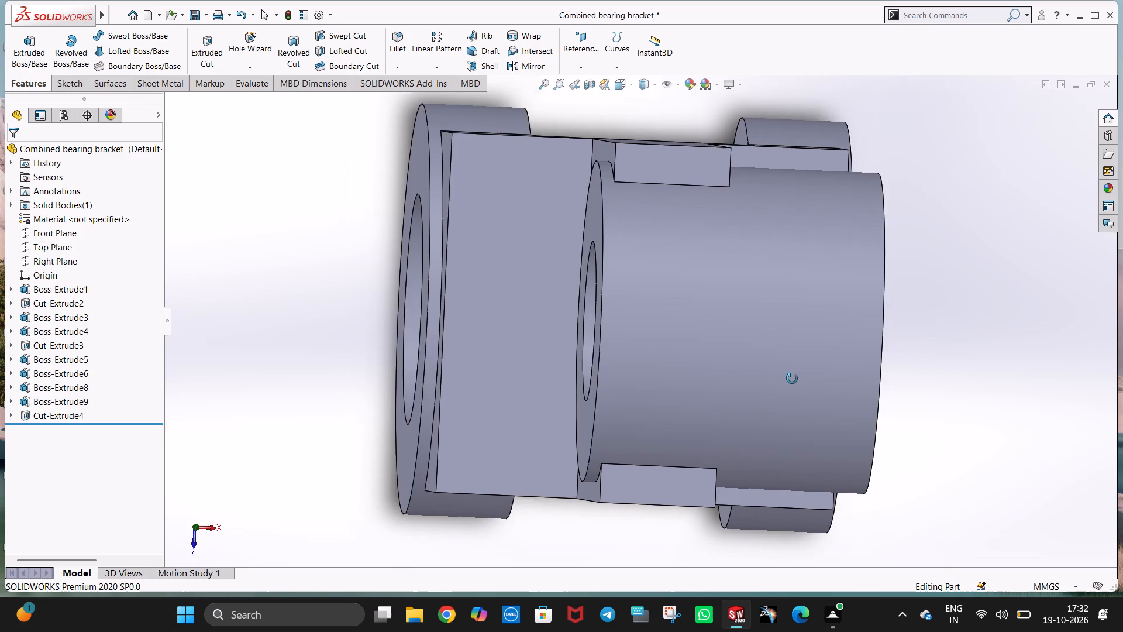
middle_drag(792, 379, 783, 391)
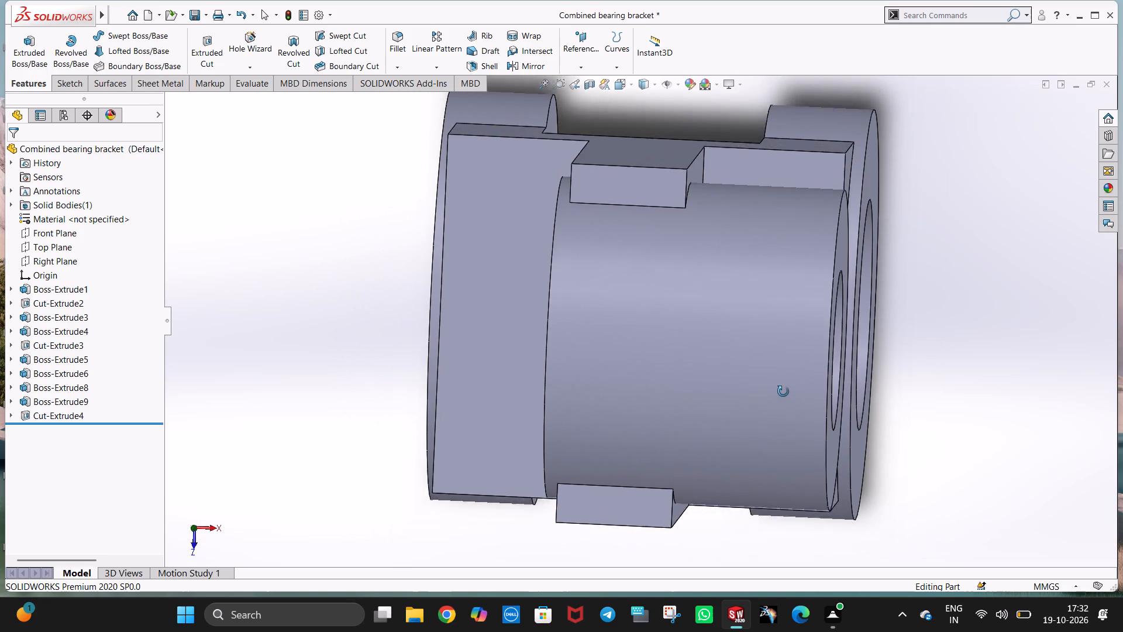
middle_drag(783, 391, 783, 399)
key(ctrl+7)
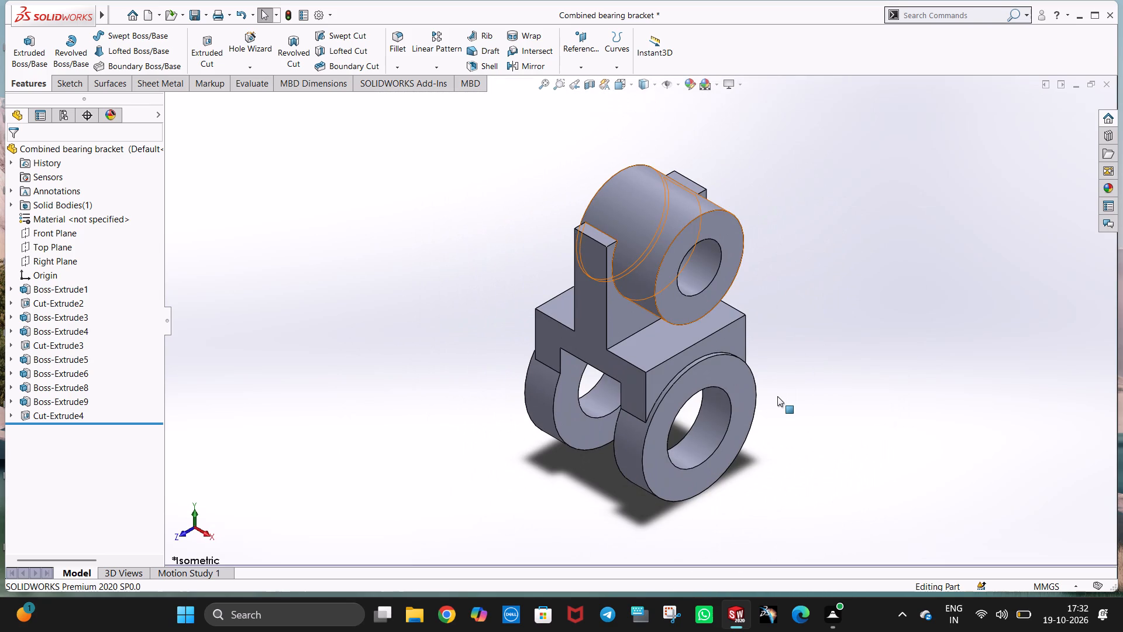
click(840, 425)
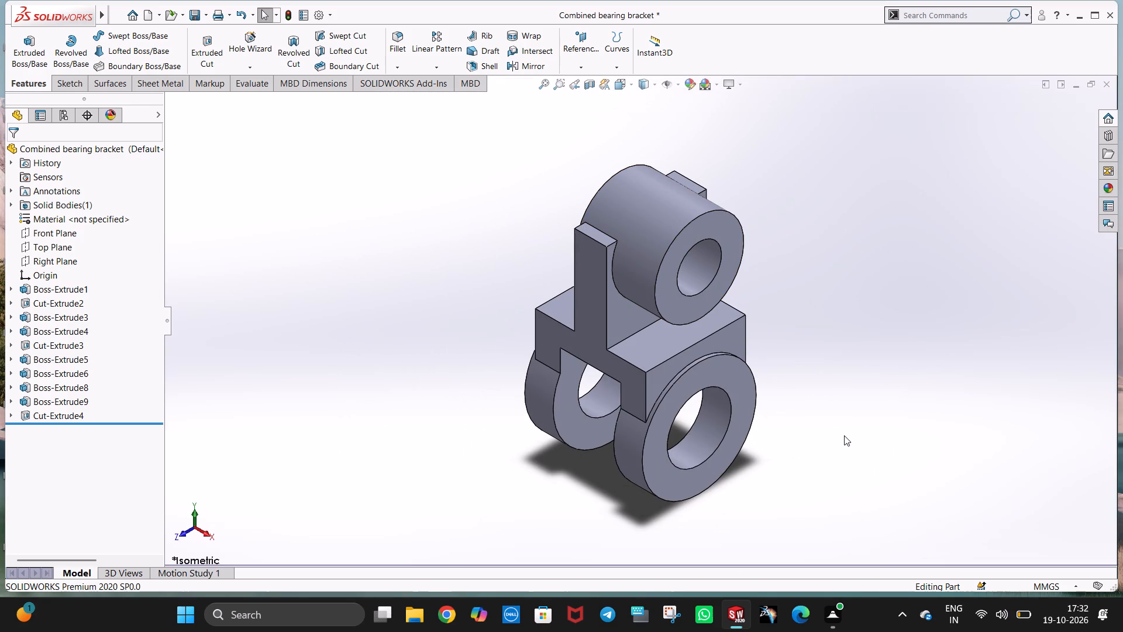
middle_drag(844, 435, 724, 531)
middle_drag(857, 242, 863, 386)
middle_drag(590, 189, 693, 122)
middle_drag(632, 493, 571, 309)
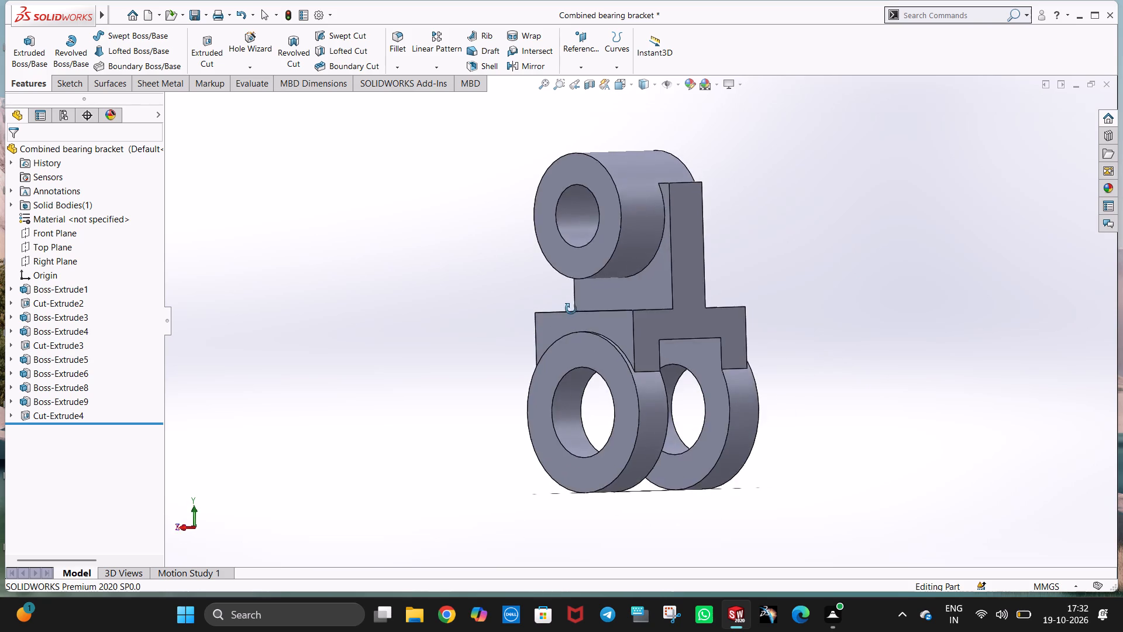
middle_drag(571, 309, 449, 331)
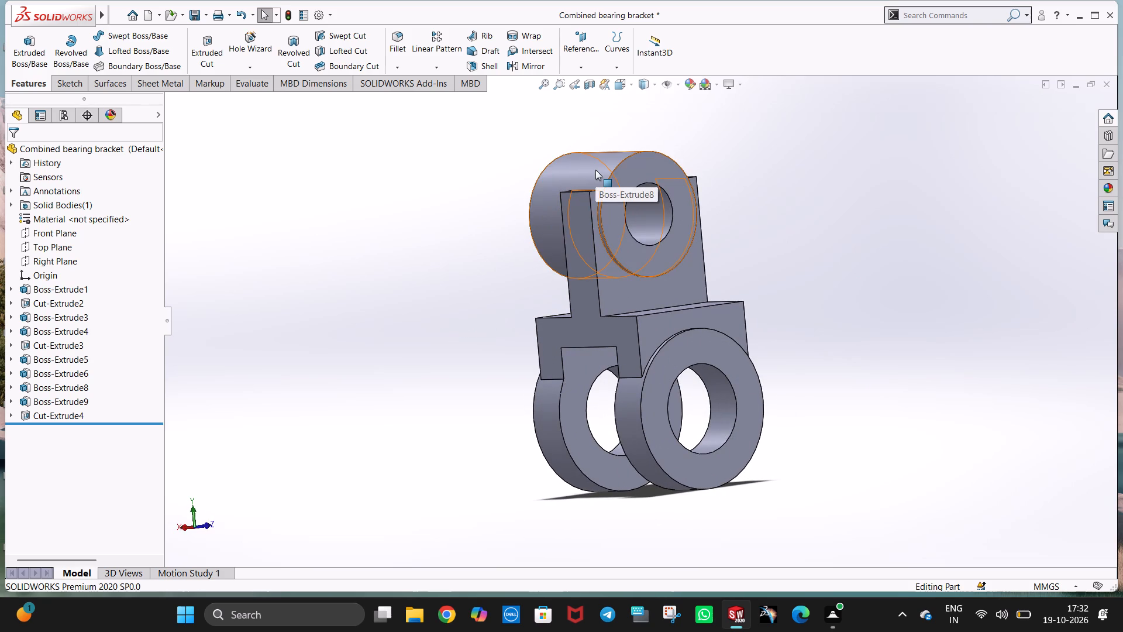
key(ctrl+1)
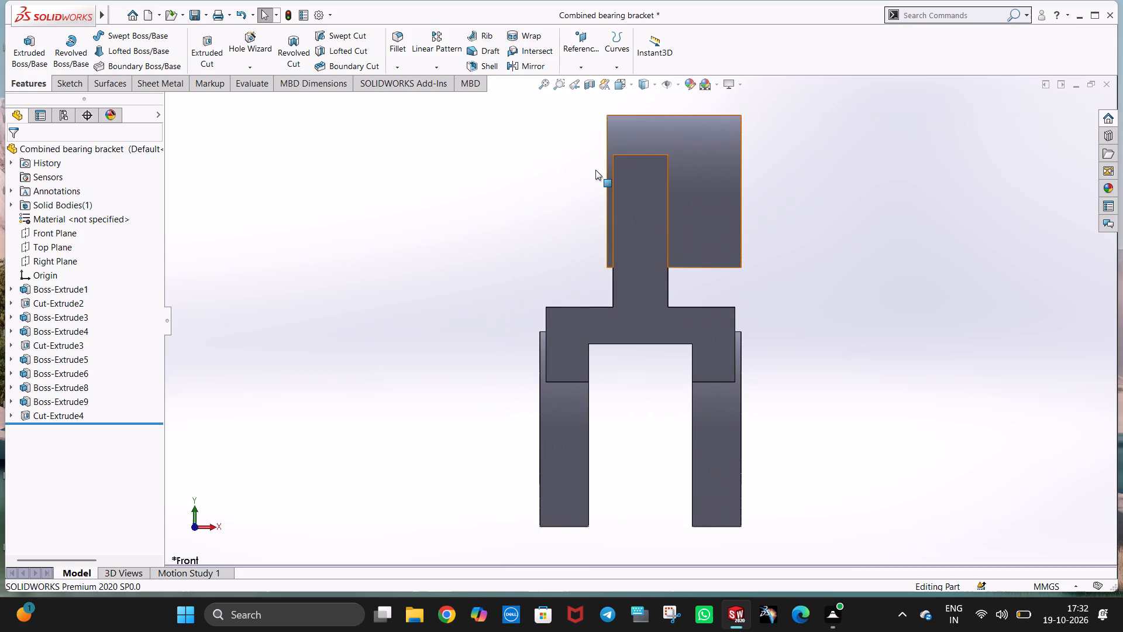
scroll(785, 277, down, 1)
middle_drag(783, 277, 773, 278)
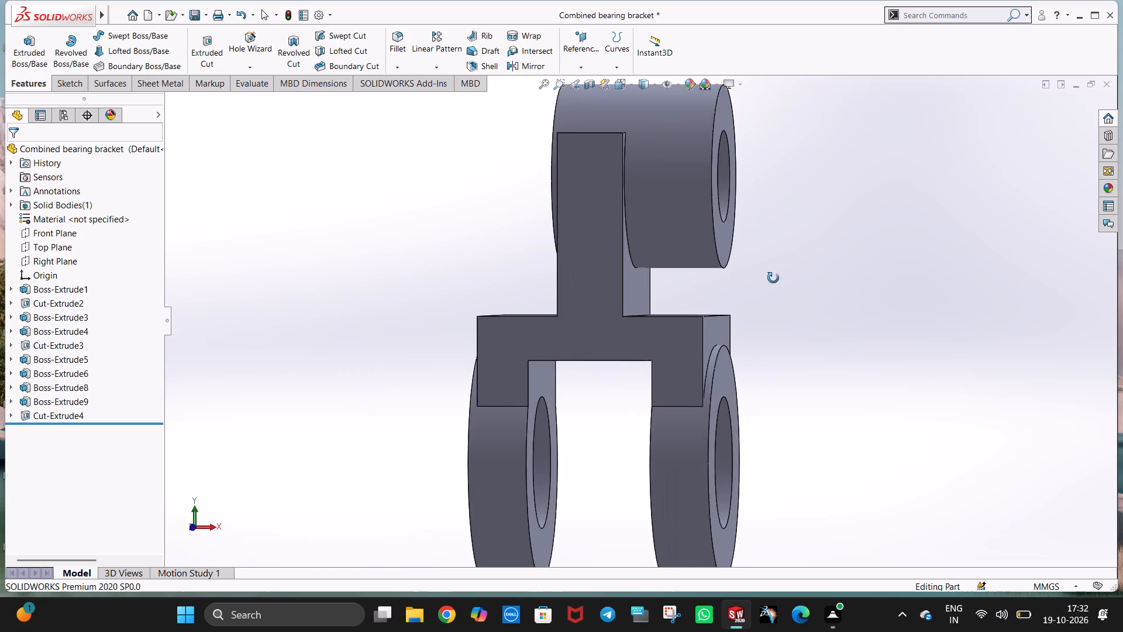
middle_drag(773, 278, 832, 264)
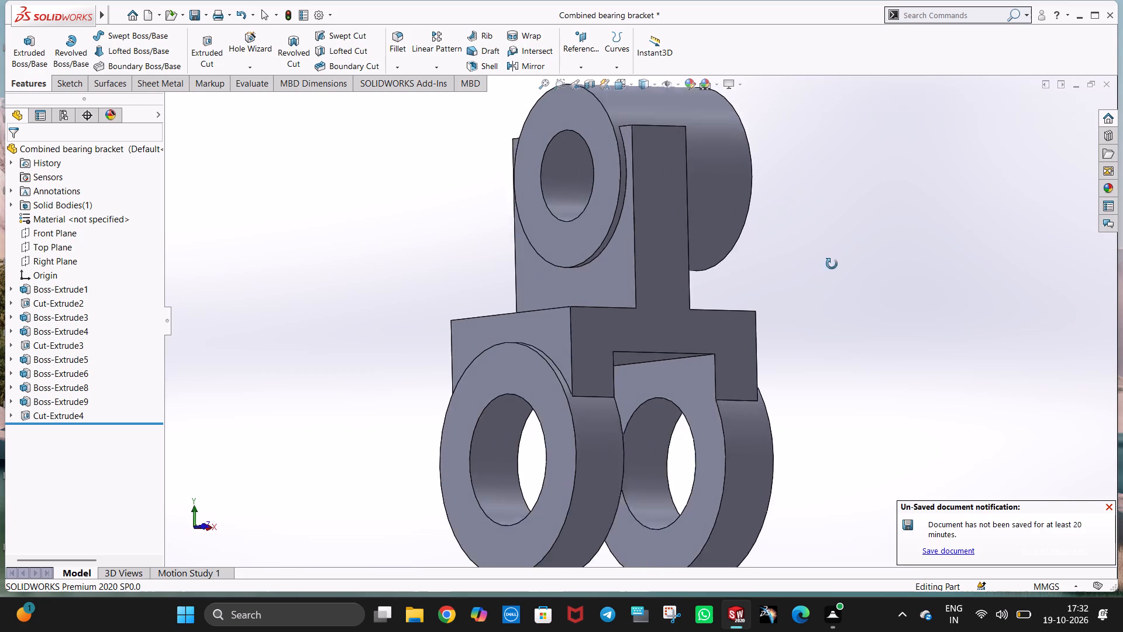
middle_drag(832, 264, 946, 248)
middle_drag(667, 346, 695, 341)
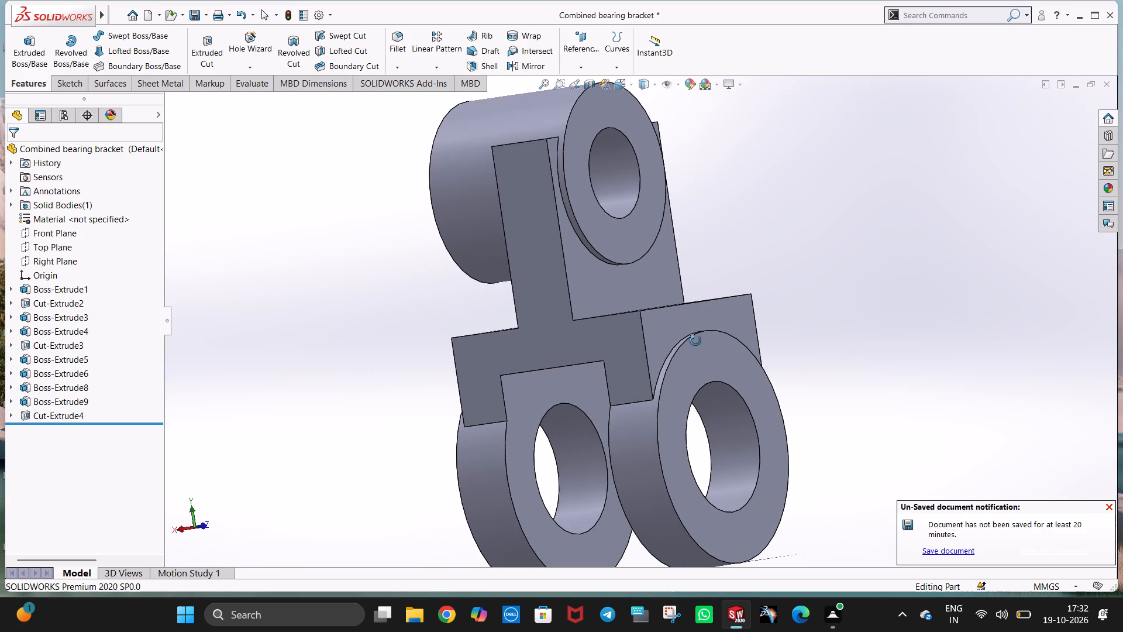
middle_drag(695, 341, 703, 352)
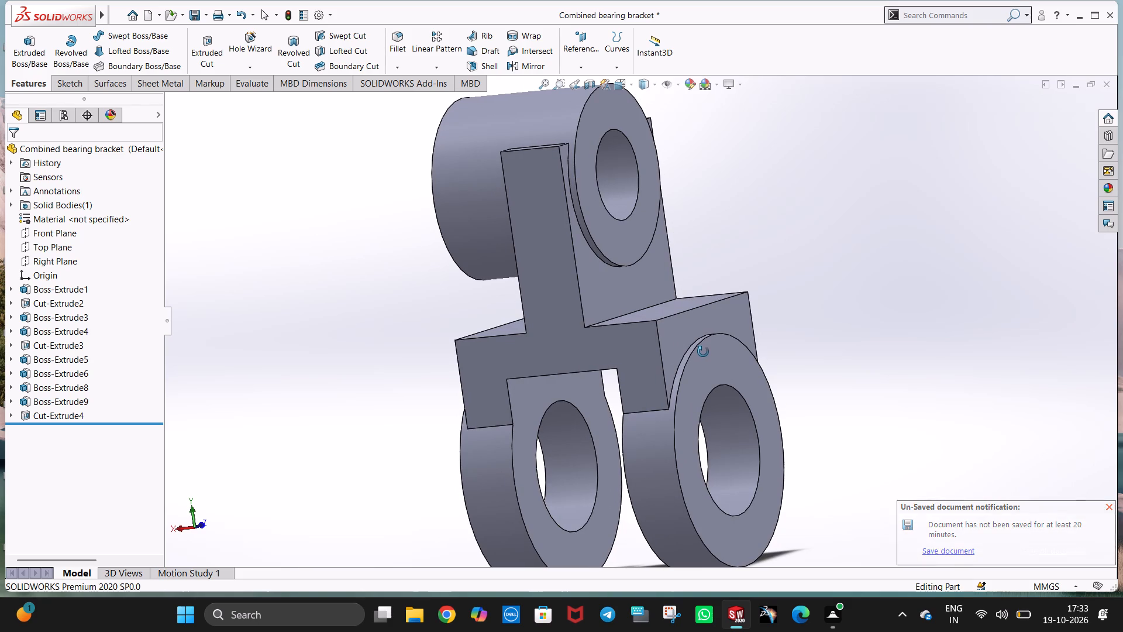
middle_drag(703, 352, 703, 349)
middle_drag(700, 225, 705, 401)
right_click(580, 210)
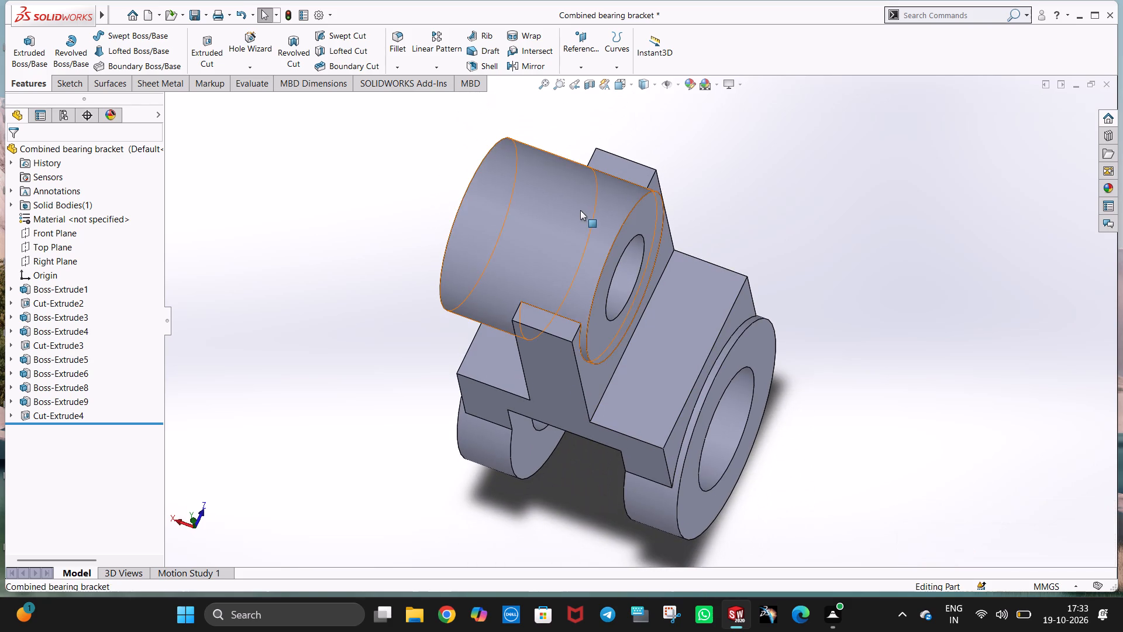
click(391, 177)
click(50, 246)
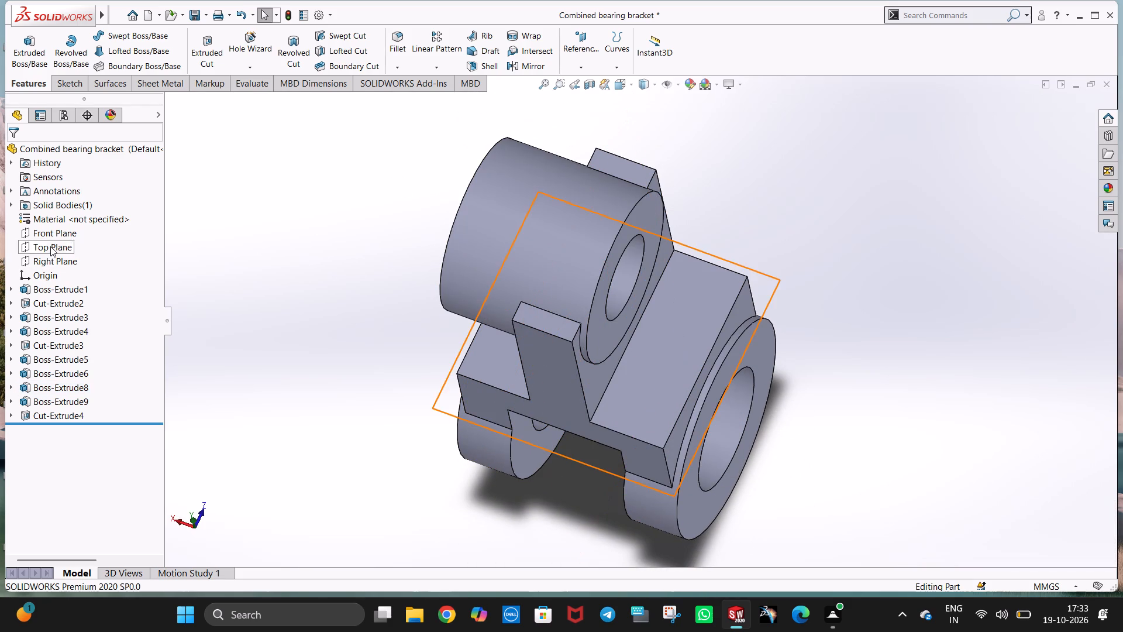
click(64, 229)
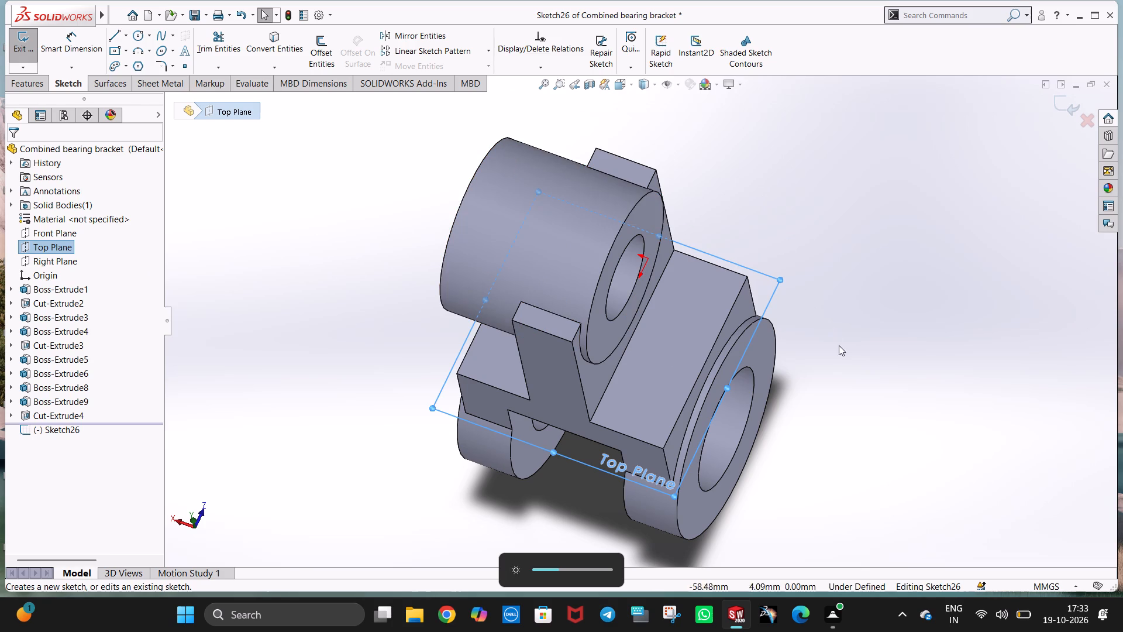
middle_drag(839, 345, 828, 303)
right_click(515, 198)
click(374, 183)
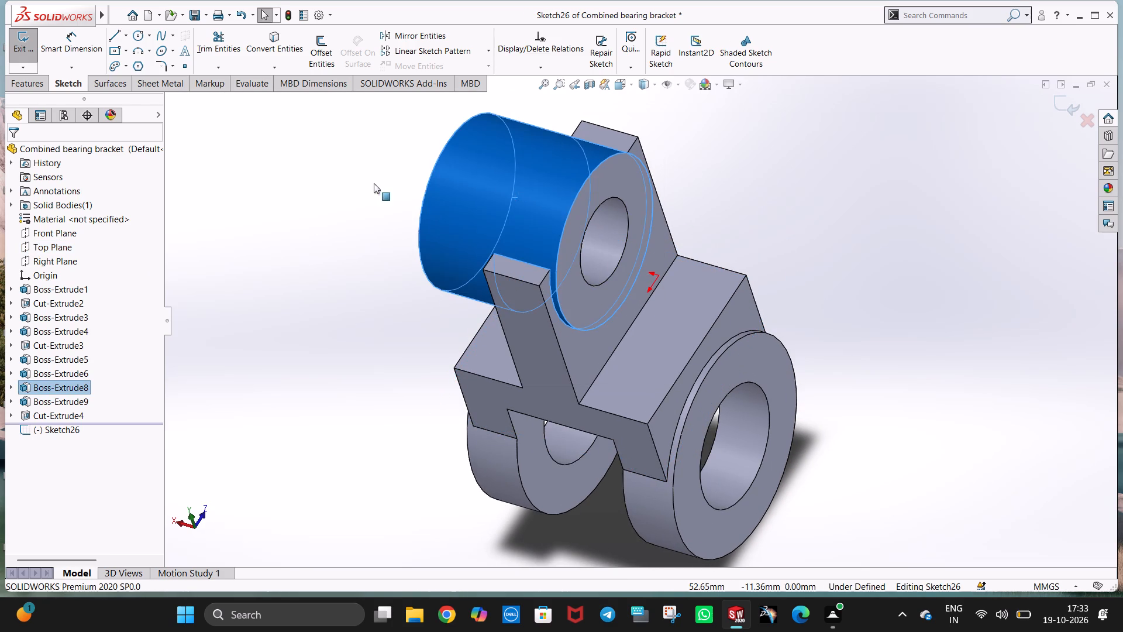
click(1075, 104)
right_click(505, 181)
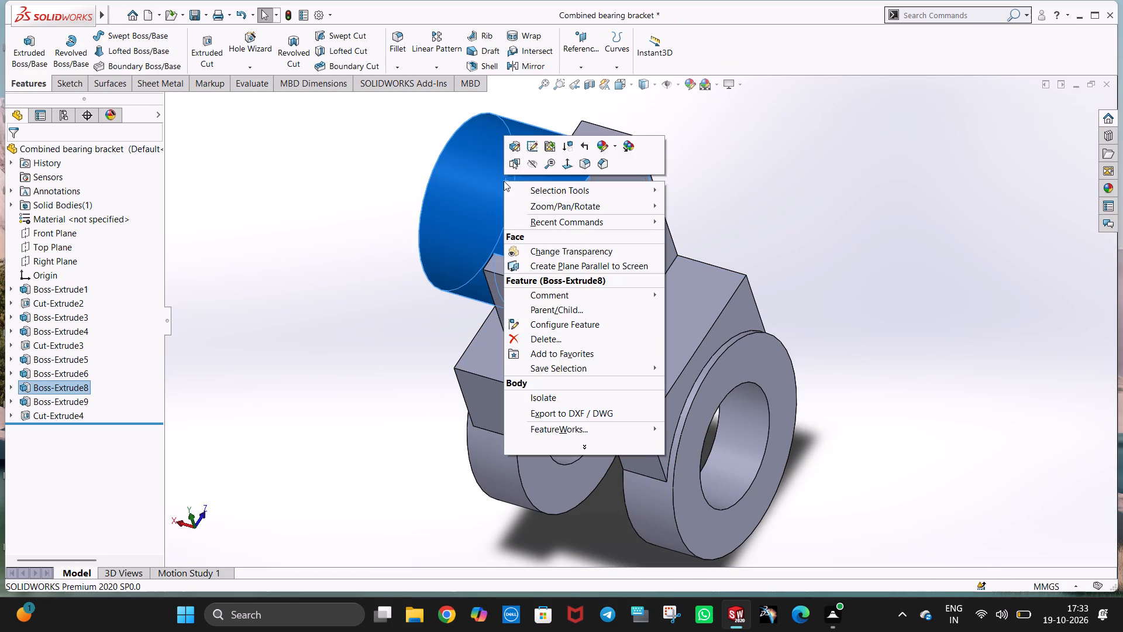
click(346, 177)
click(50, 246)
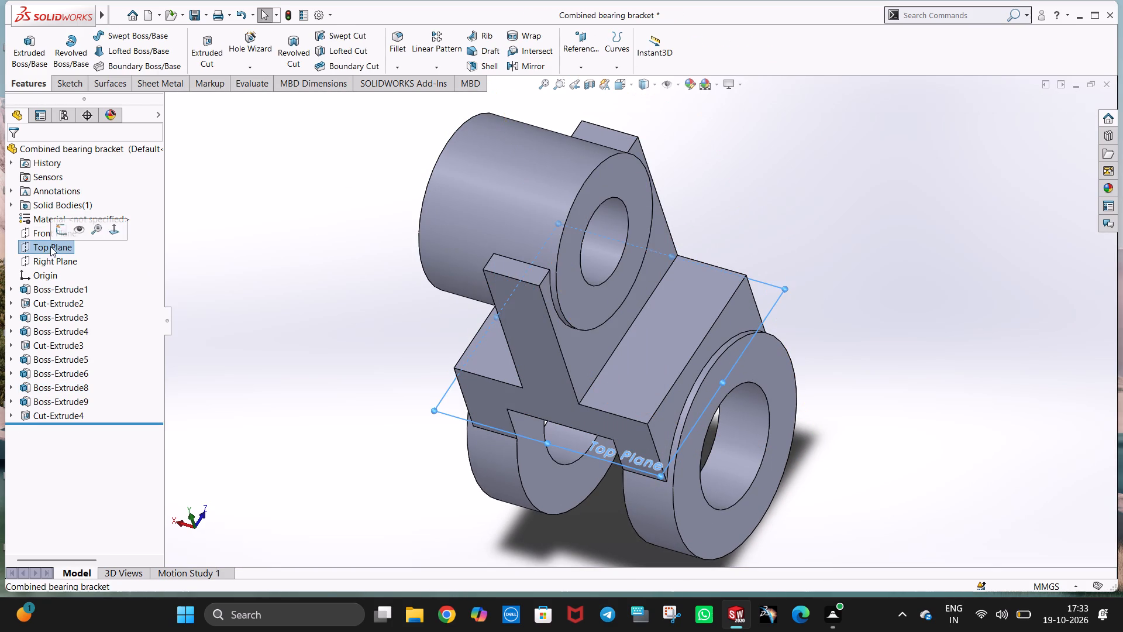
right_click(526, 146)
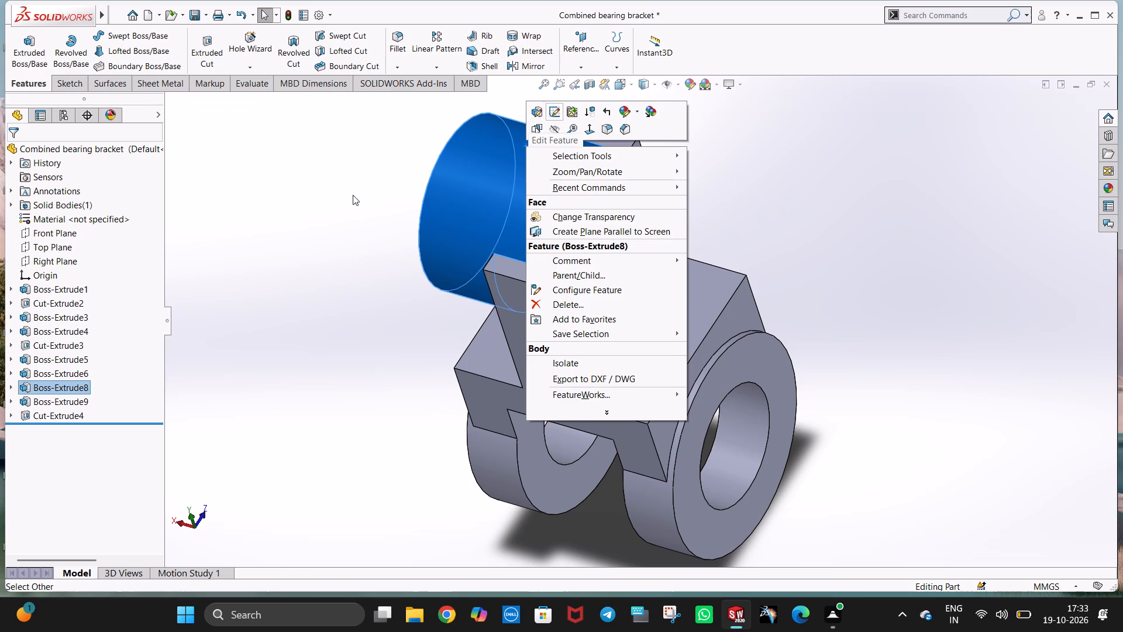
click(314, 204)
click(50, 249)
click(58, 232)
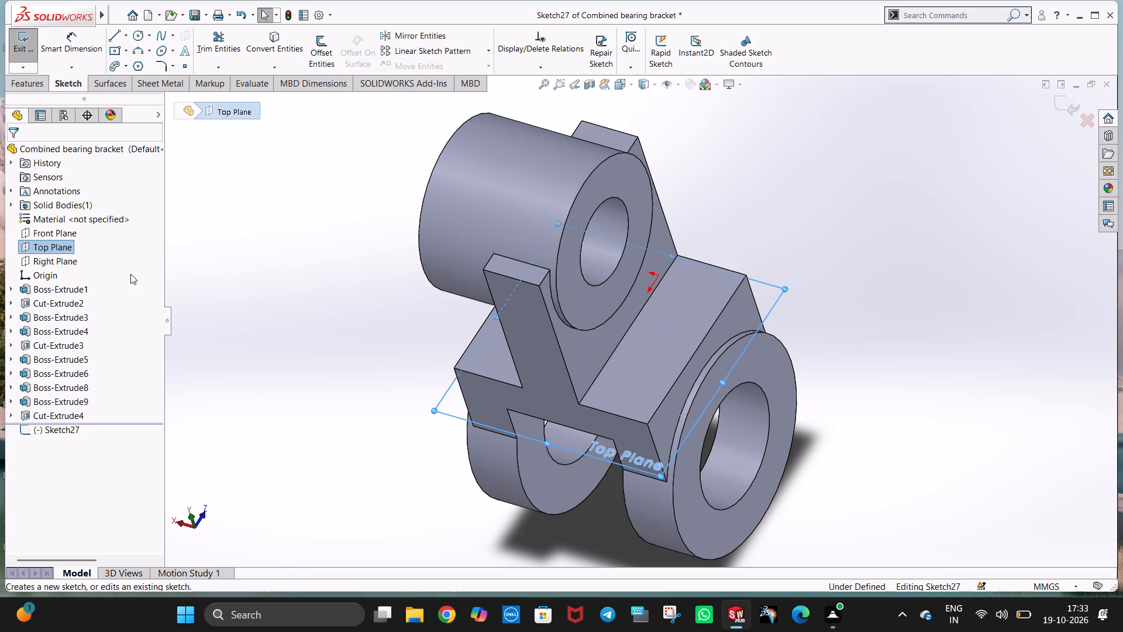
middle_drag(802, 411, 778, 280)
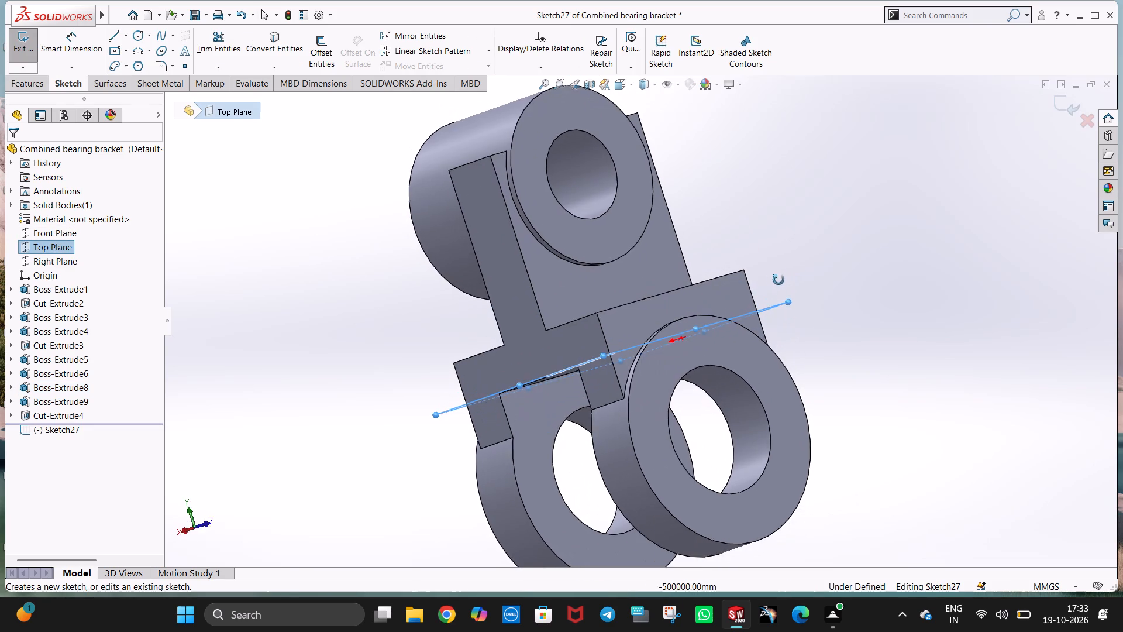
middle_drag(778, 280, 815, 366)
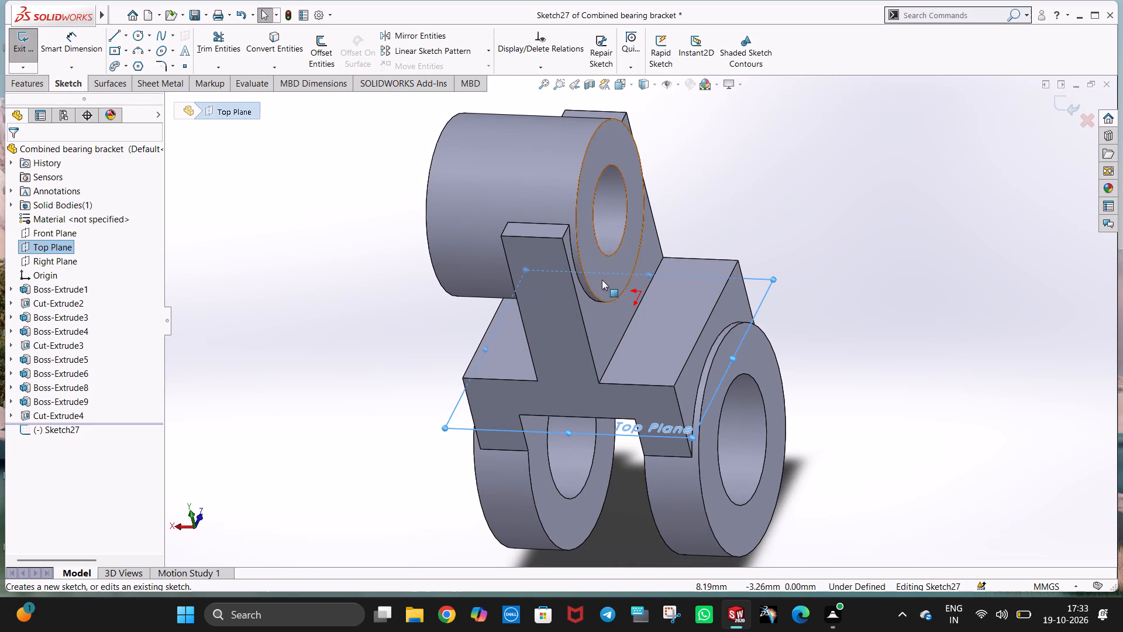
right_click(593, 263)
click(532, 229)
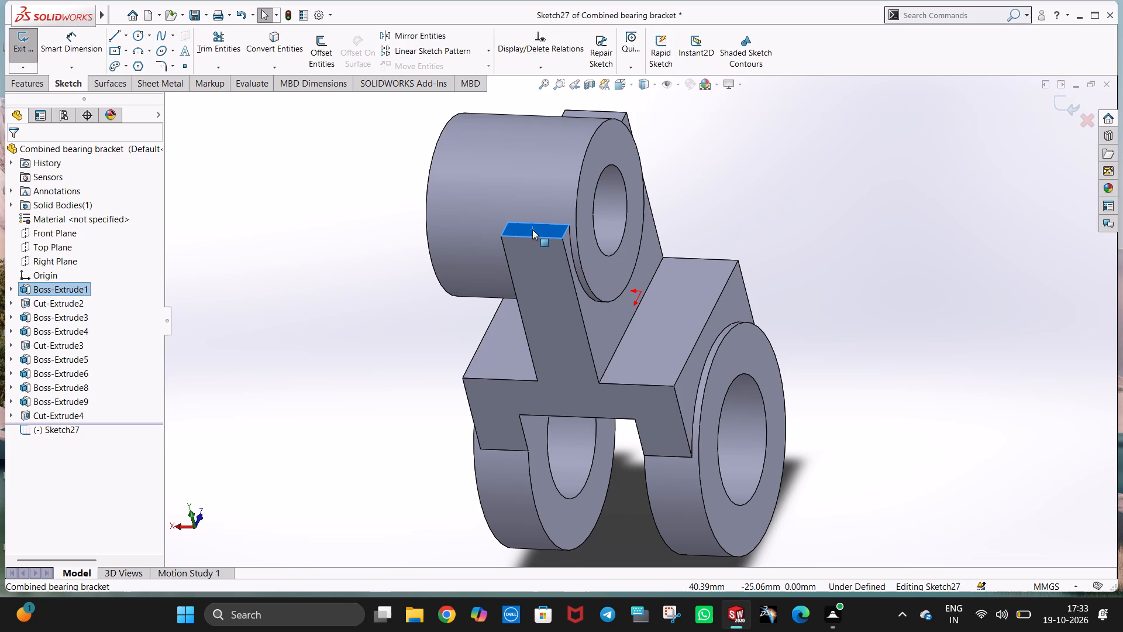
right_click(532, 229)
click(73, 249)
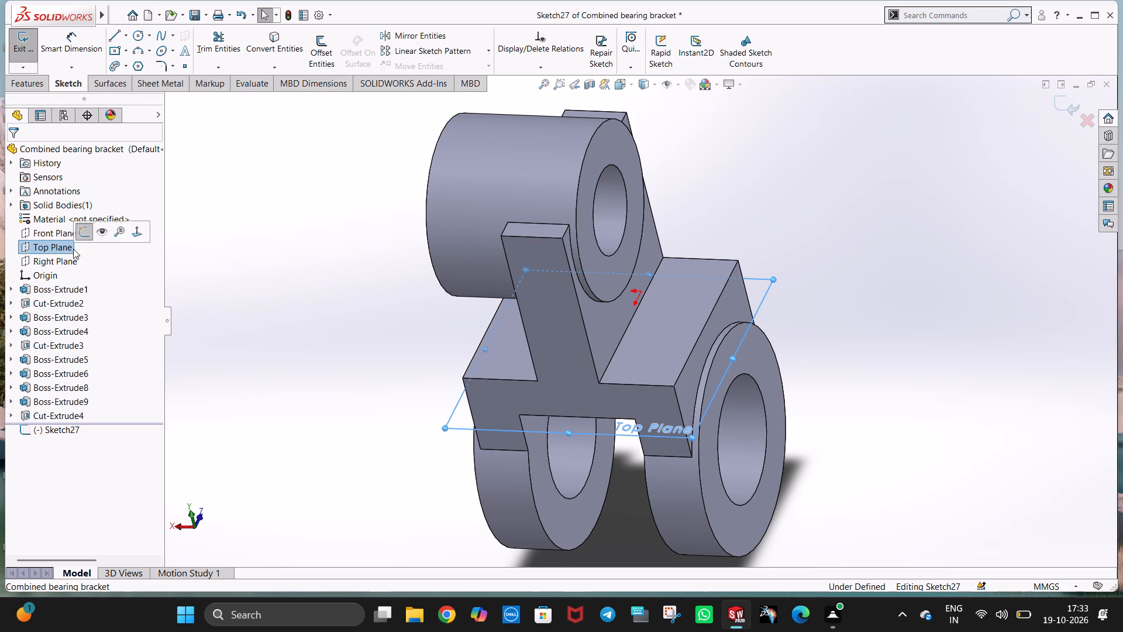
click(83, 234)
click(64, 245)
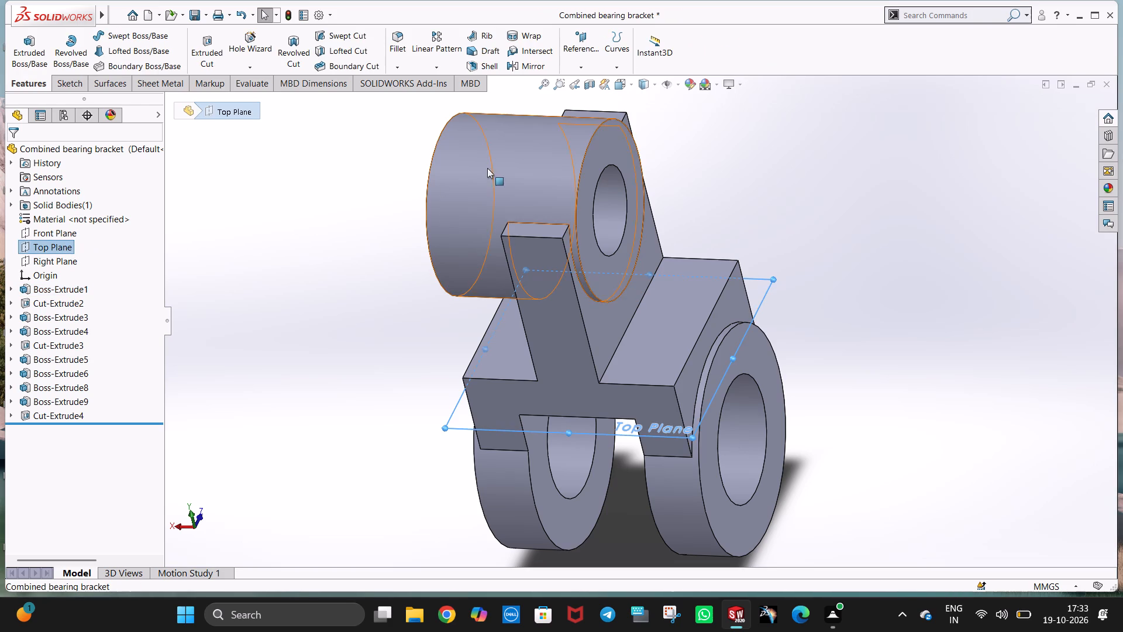
Start a sketch on the stem's small top face and draw a 14 mm line along its edge beside the upper boss.
click(547, 226)
click(598, 191)
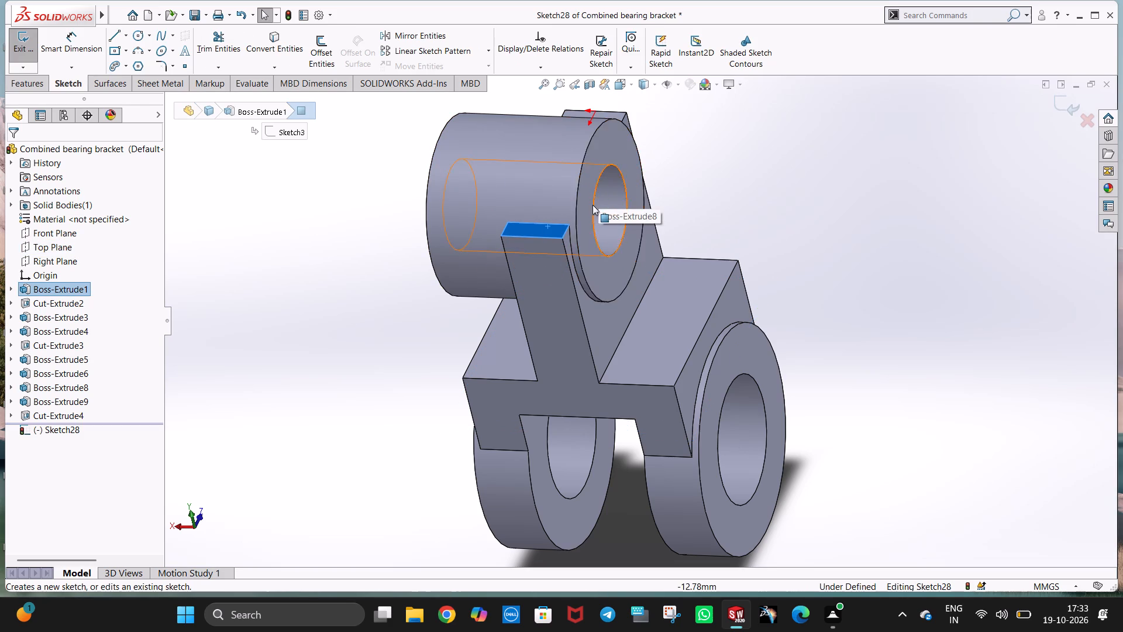
click(113, 36)
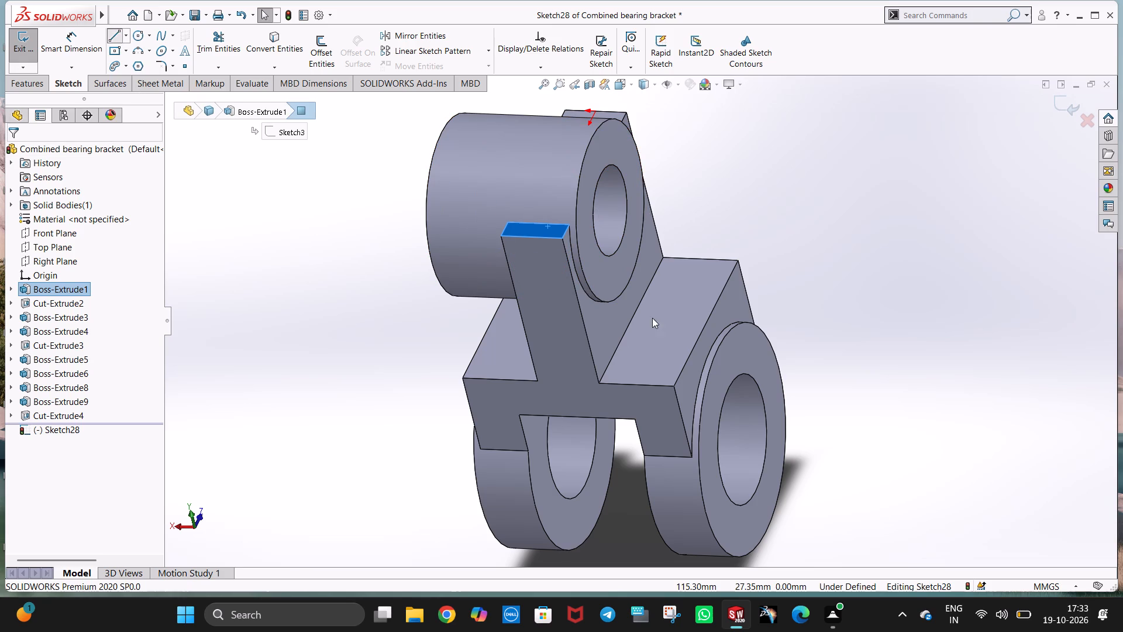
click(576, 225)
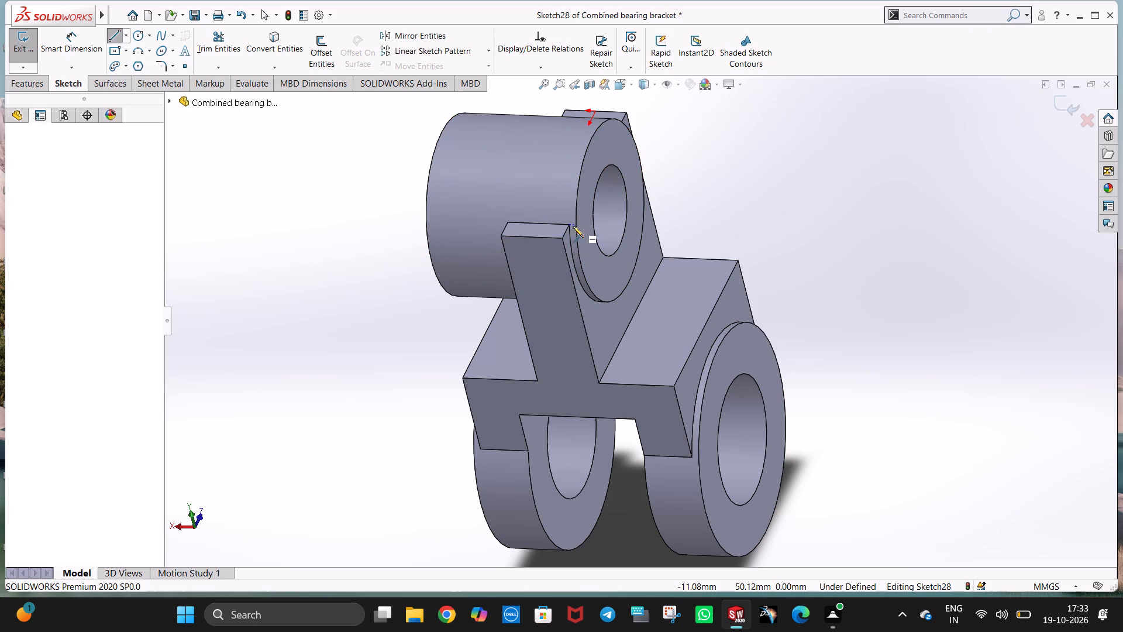
click(525, 224)
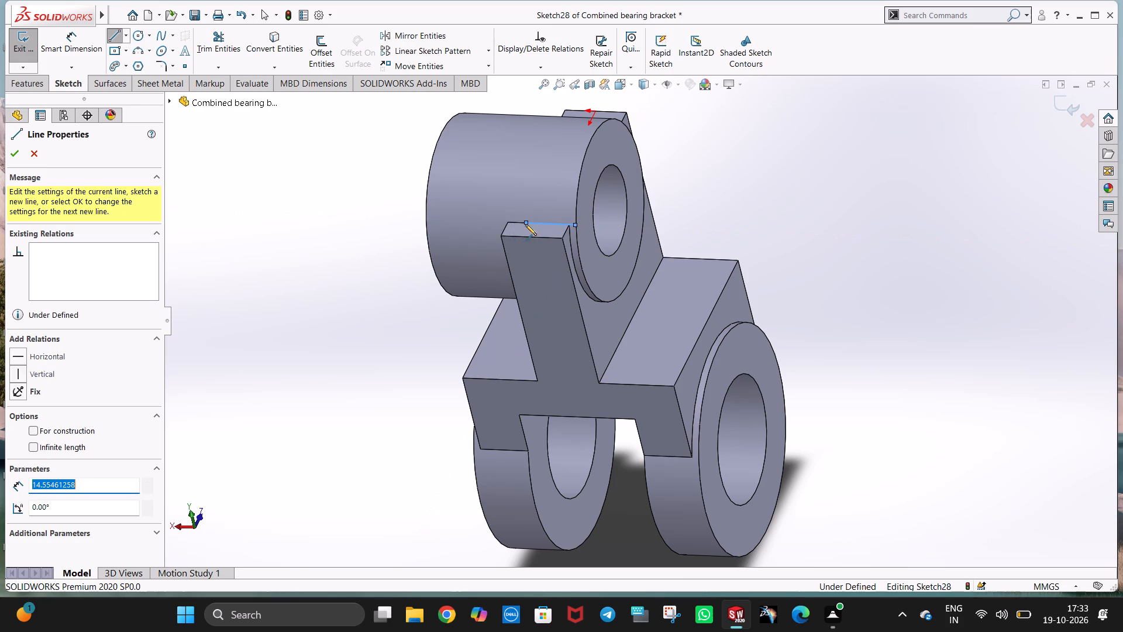
text(14)
key(Return)
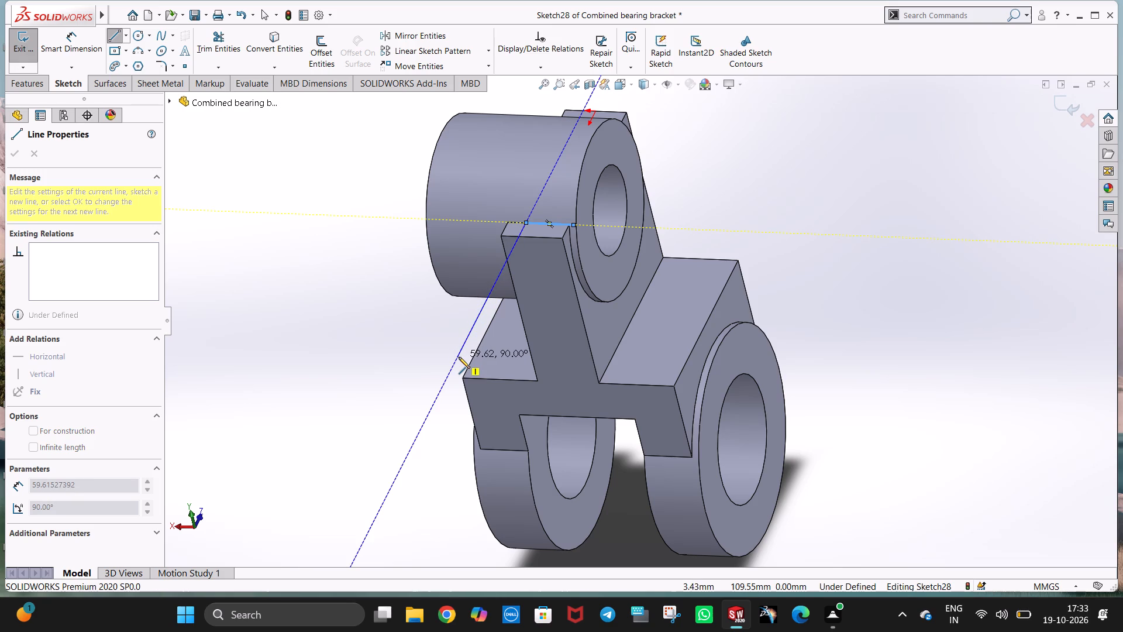
Continue the profile from the 14 mm line's free end with a 50 mm vertical line and a 12 mm horizontal line.
click(459, 357)
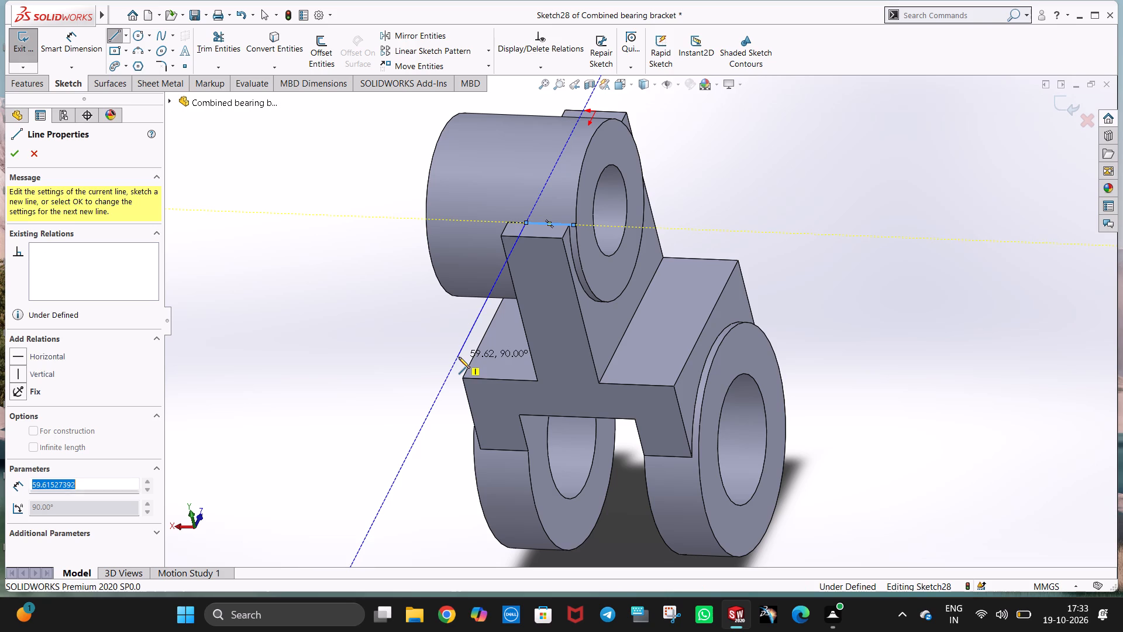
text(50)
key(Return)
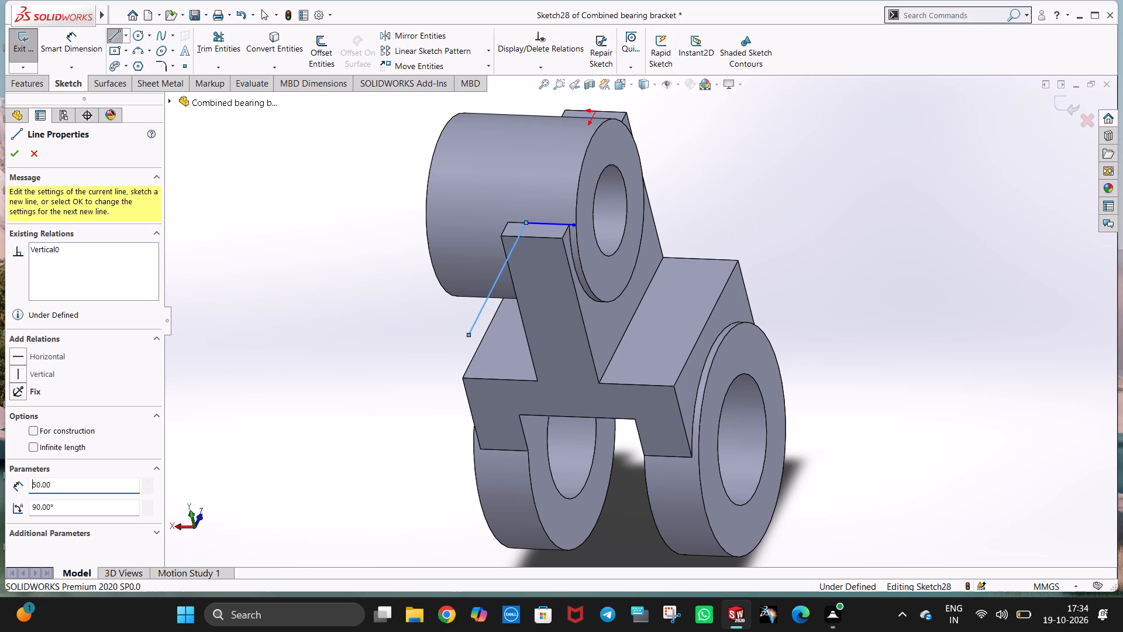
click(432, 333)
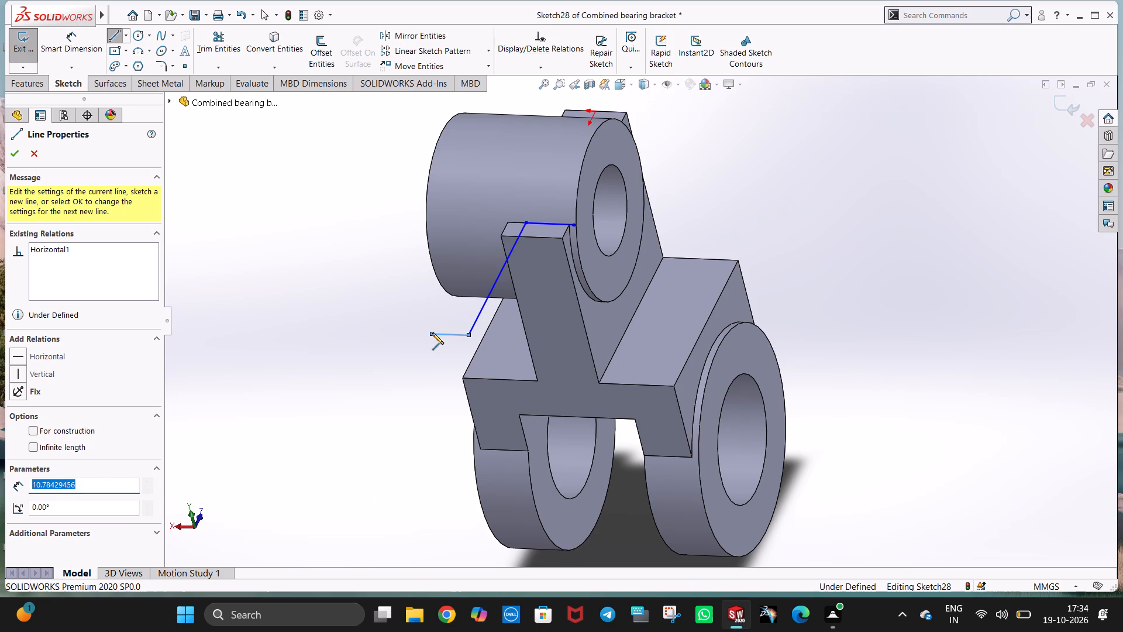
text(12)
key(Return)
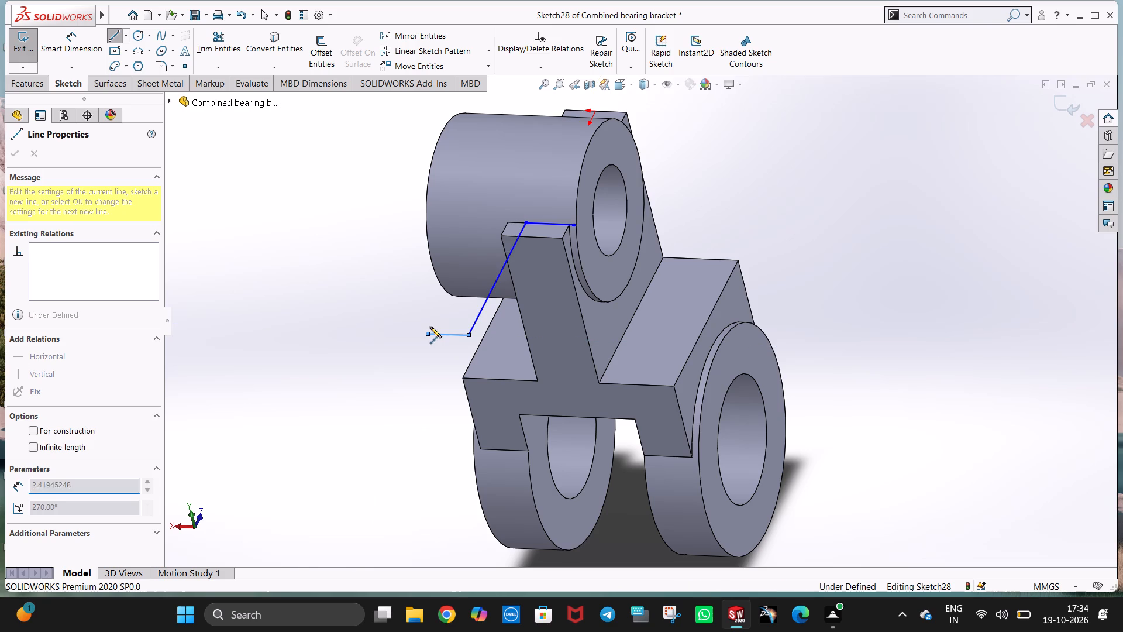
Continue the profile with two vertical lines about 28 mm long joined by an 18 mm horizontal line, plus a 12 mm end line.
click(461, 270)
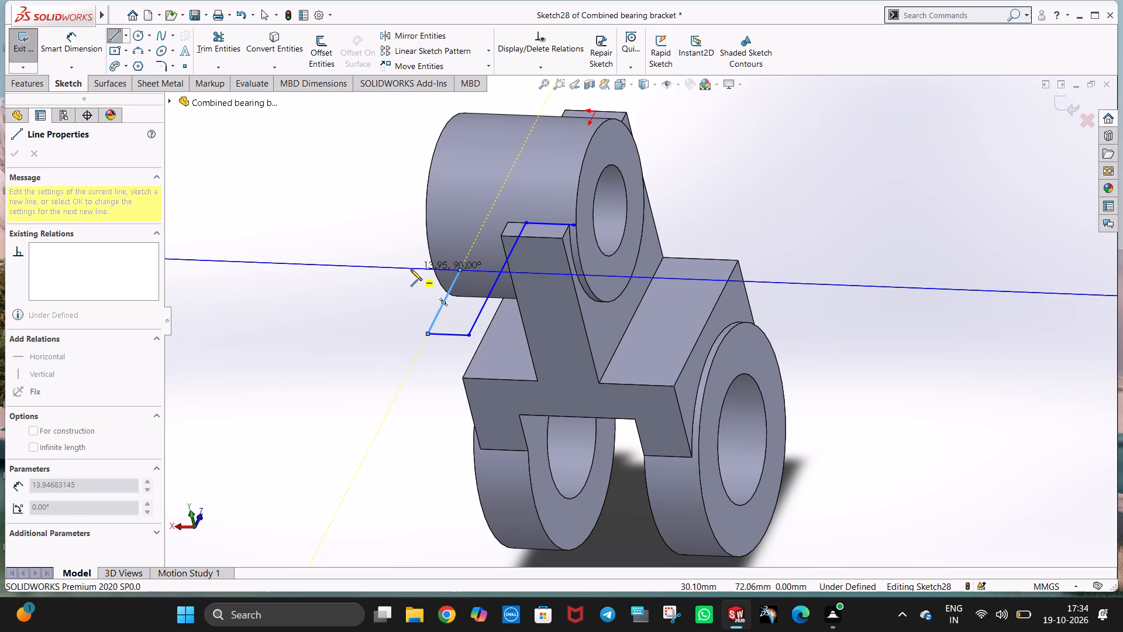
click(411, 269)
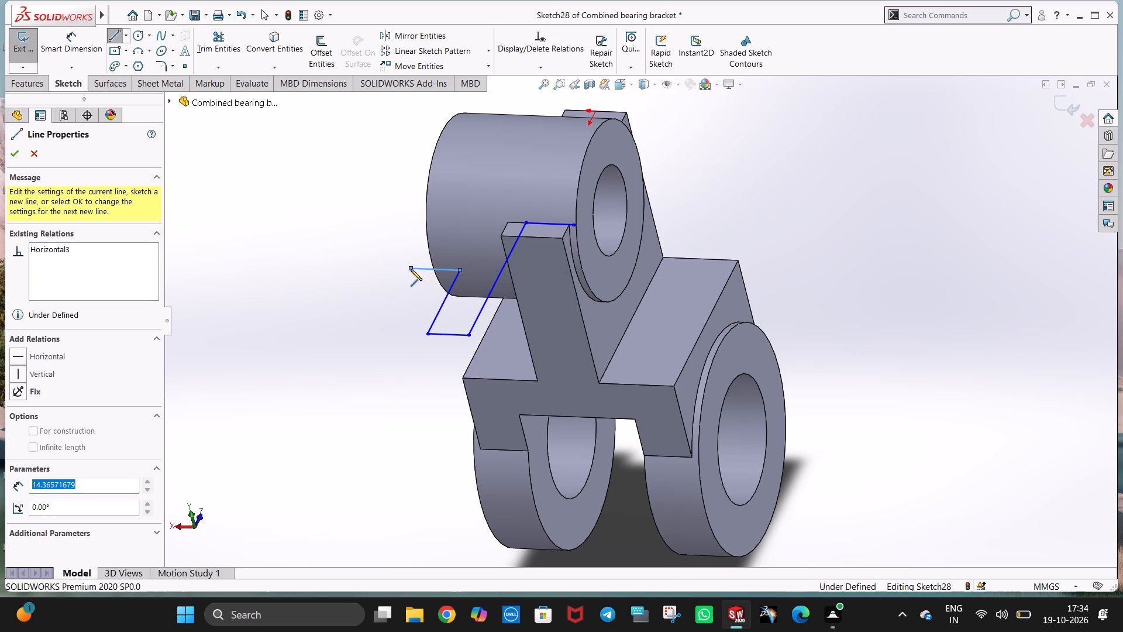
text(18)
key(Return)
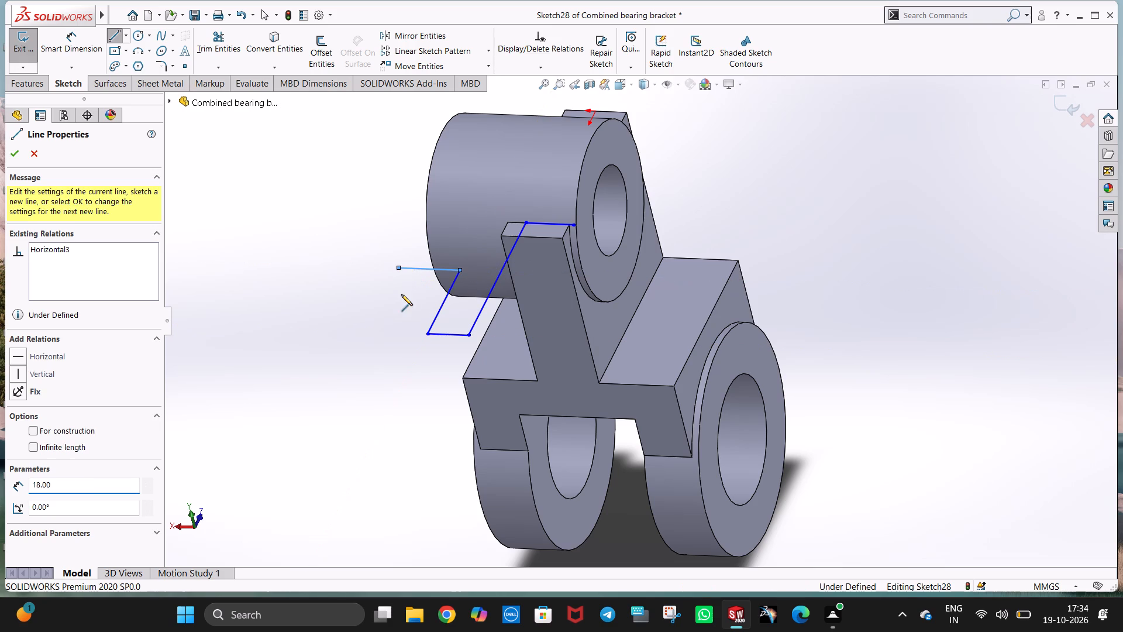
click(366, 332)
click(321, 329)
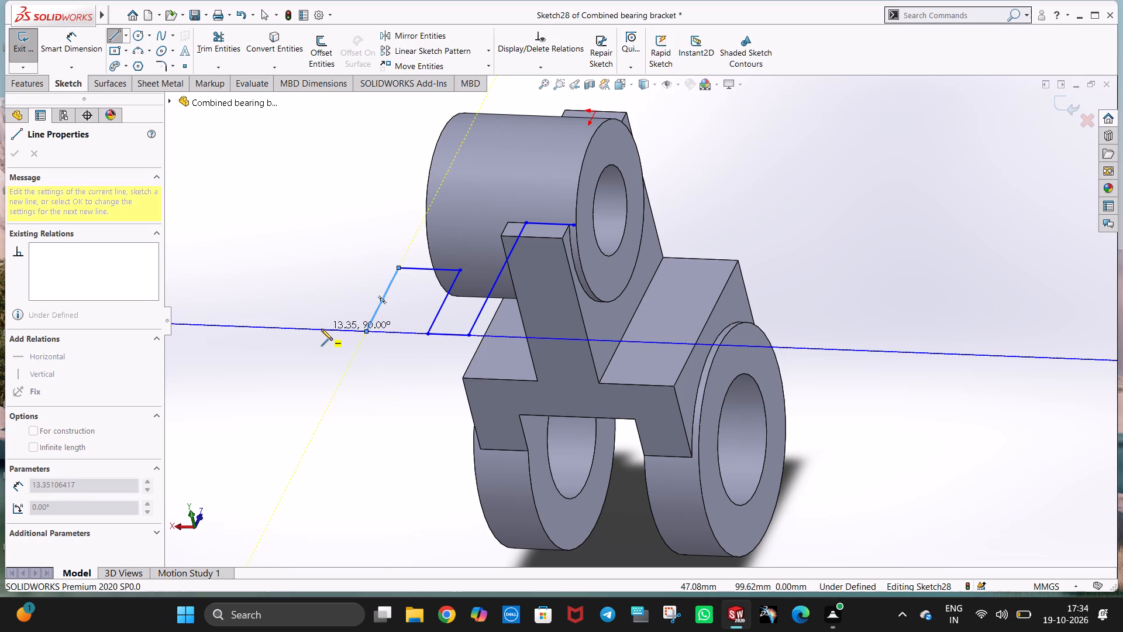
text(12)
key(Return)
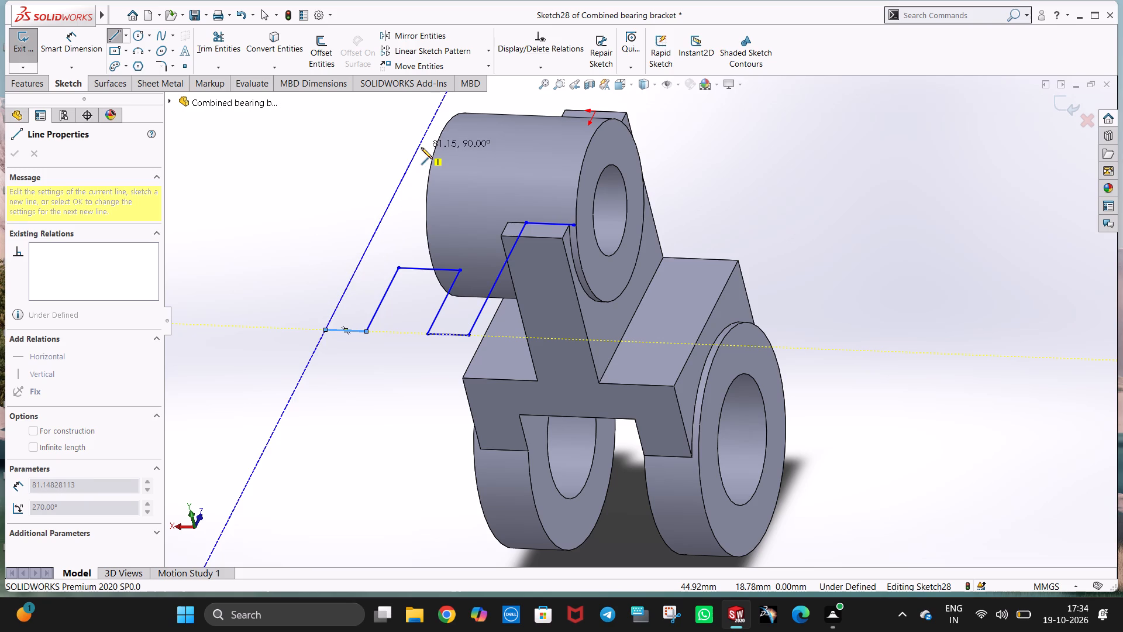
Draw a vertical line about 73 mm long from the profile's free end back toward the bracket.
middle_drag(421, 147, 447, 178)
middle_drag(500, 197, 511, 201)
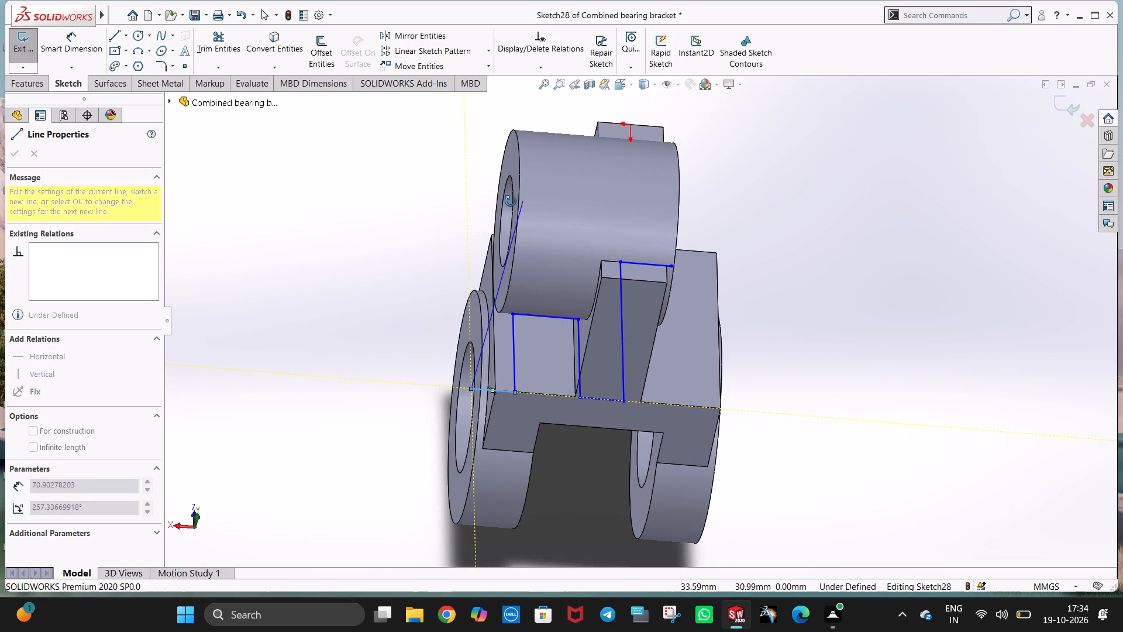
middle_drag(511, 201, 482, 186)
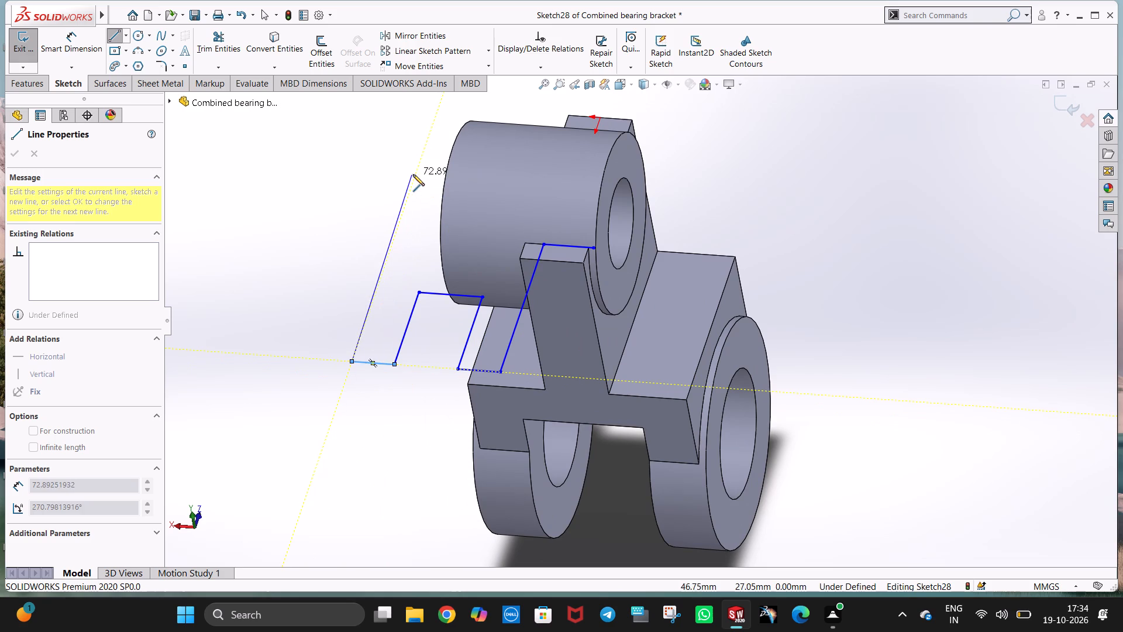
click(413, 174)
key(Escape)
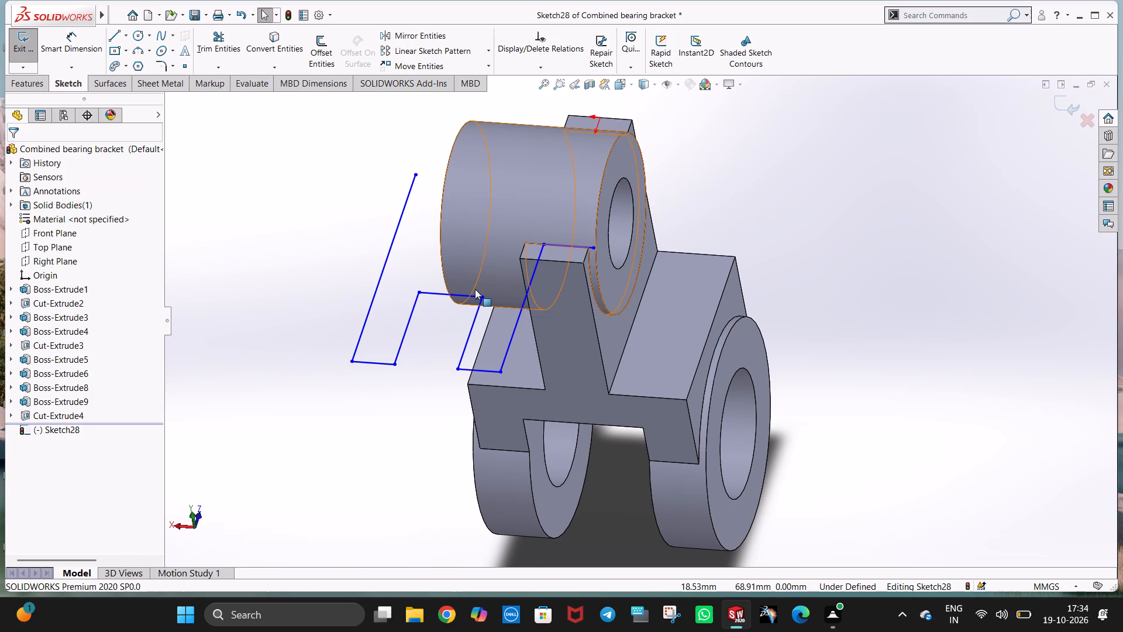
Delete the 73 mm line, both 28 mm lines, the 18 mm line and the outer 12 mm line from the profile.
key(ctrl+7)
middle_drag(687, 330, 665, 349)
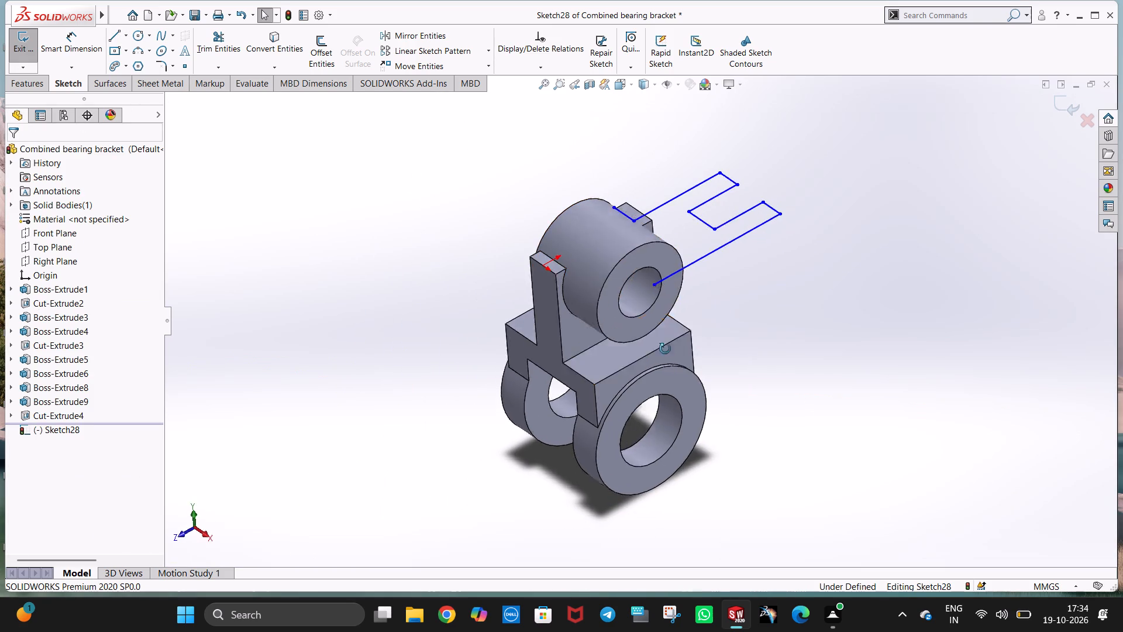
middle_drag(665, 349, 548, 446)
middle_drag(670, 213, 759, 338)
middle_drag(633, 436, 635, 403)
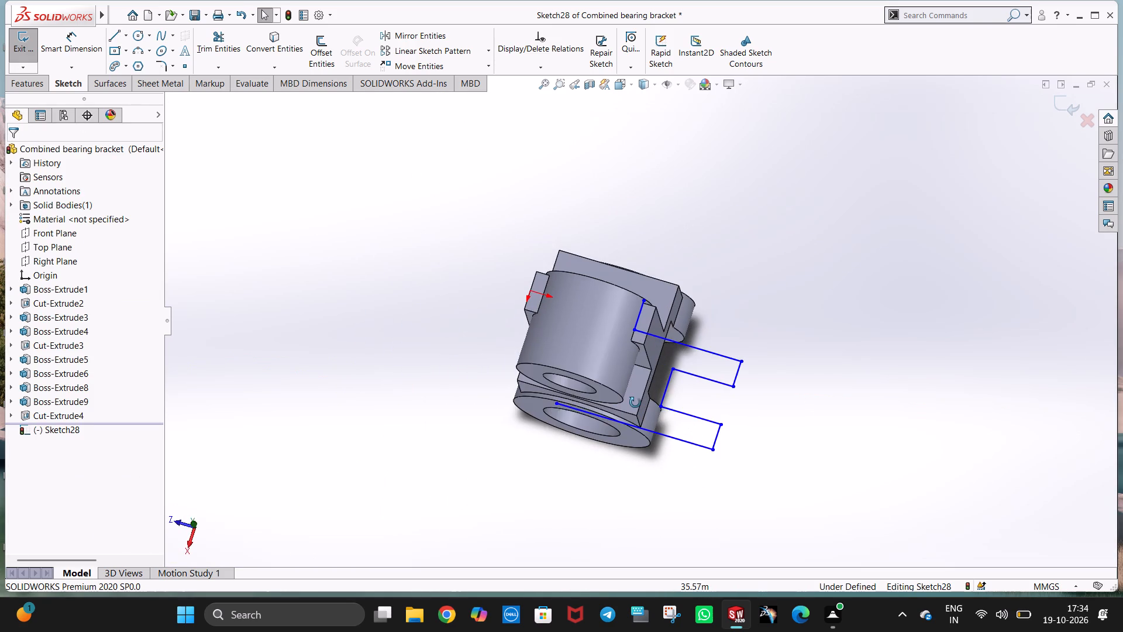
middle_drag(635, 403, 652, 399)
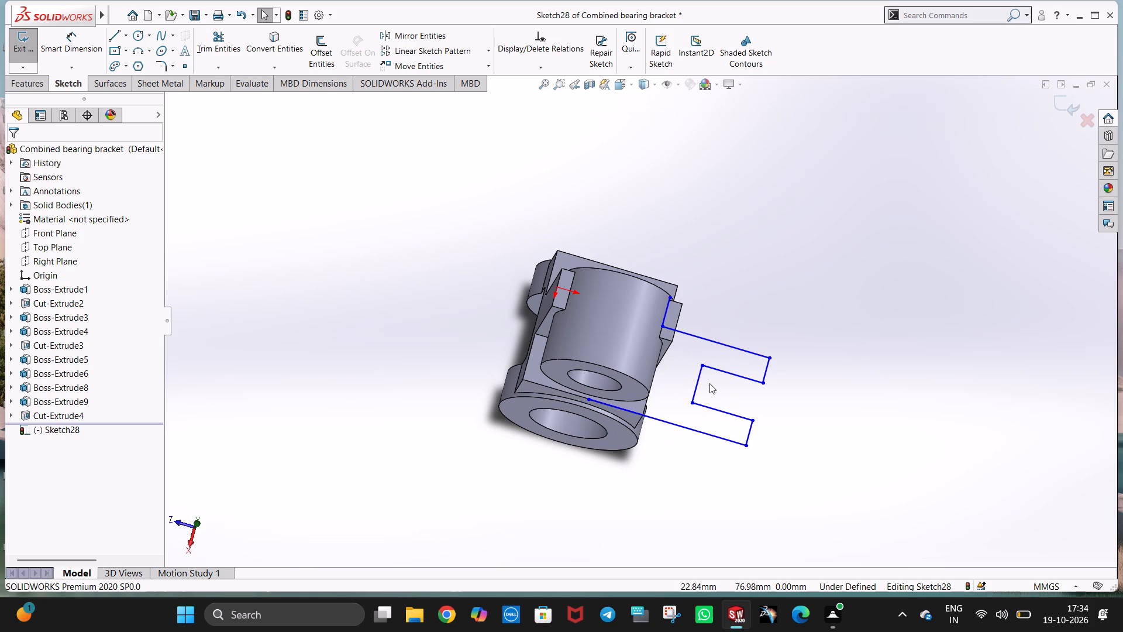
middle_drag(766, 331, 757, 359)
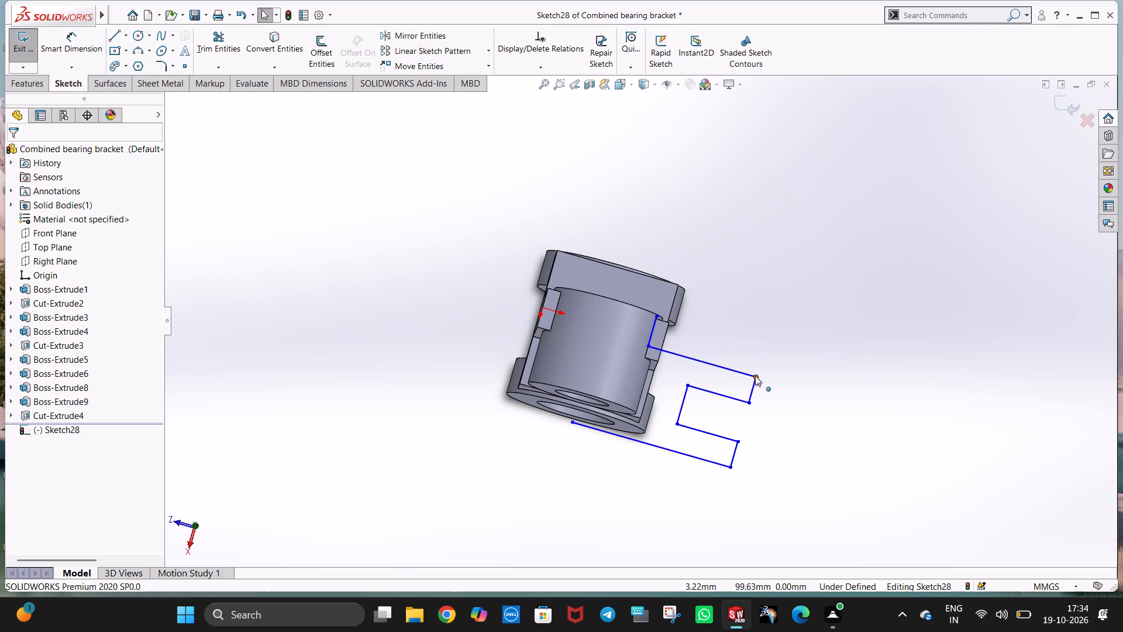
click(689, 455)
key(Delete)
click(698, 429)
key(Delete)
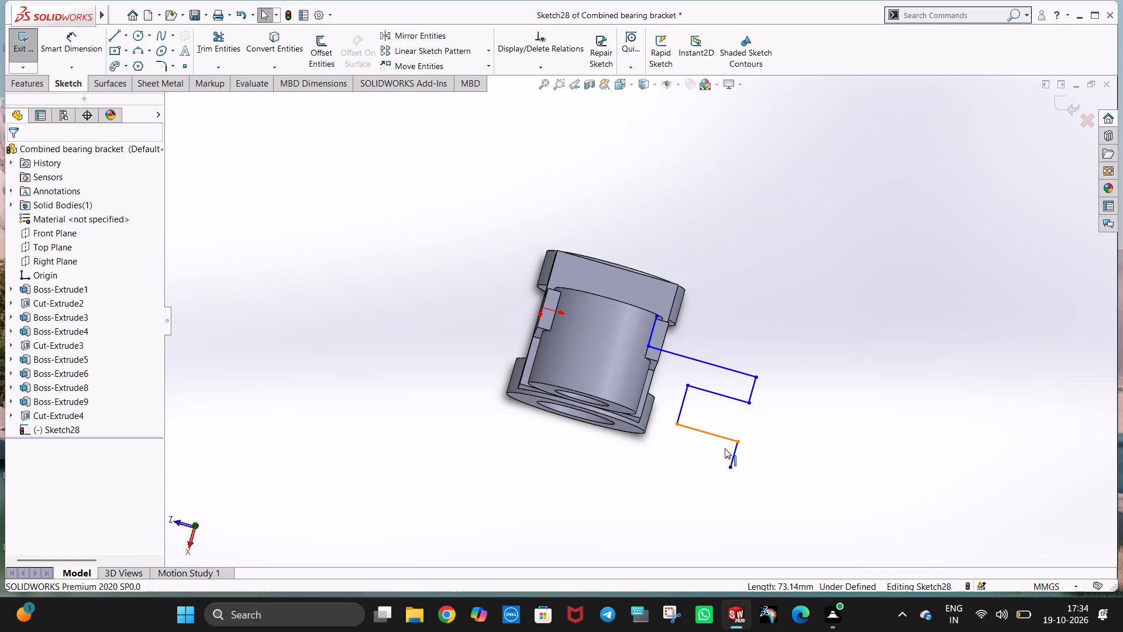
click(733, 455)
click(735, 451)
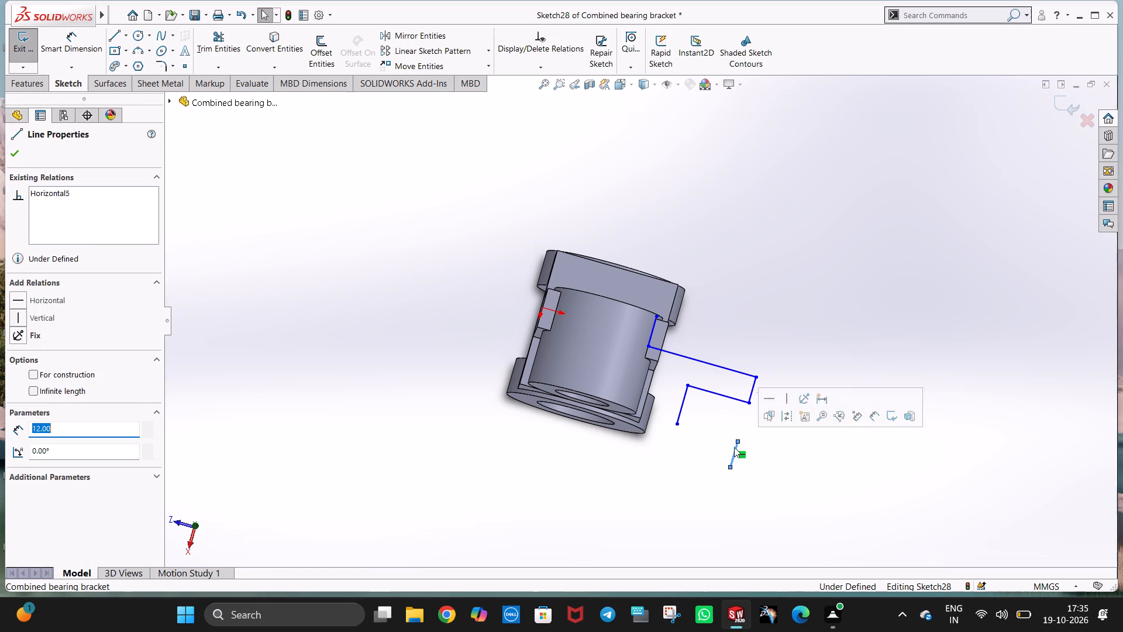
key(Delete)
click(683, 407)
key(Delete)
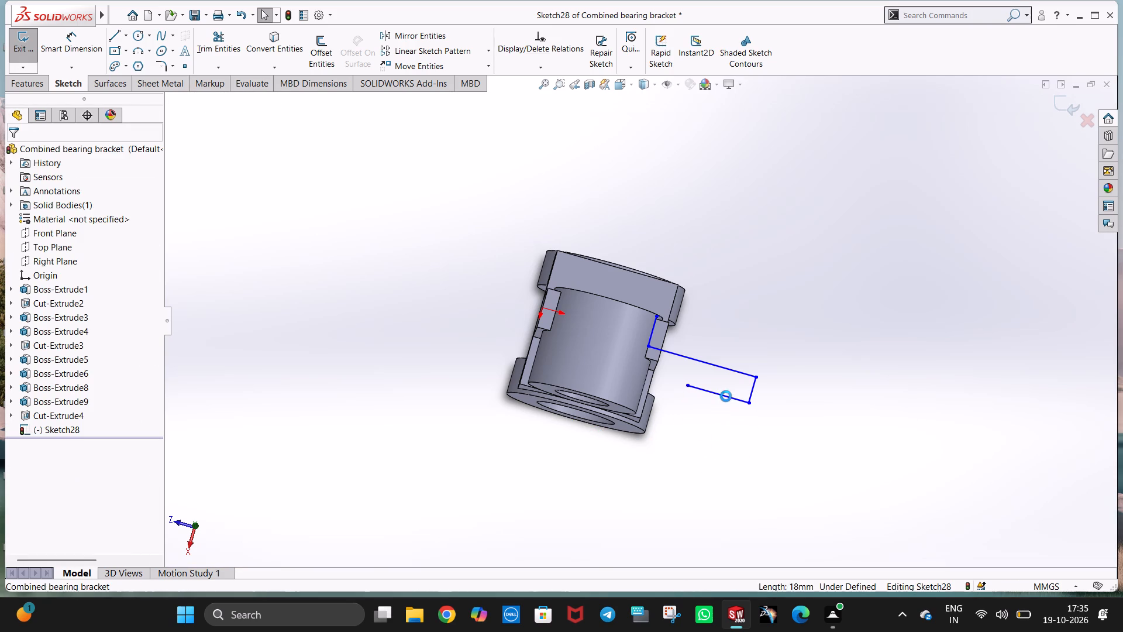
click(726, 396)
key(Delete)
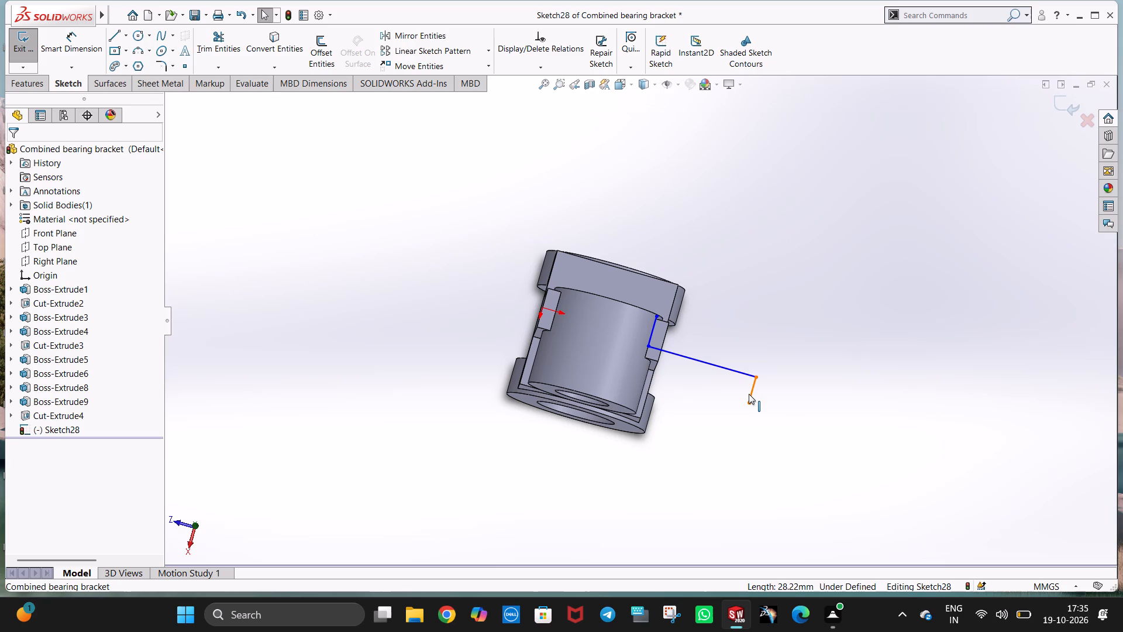
Delete the remaining 12 mm line at the end of the 50 mm line.
click(751, 390)
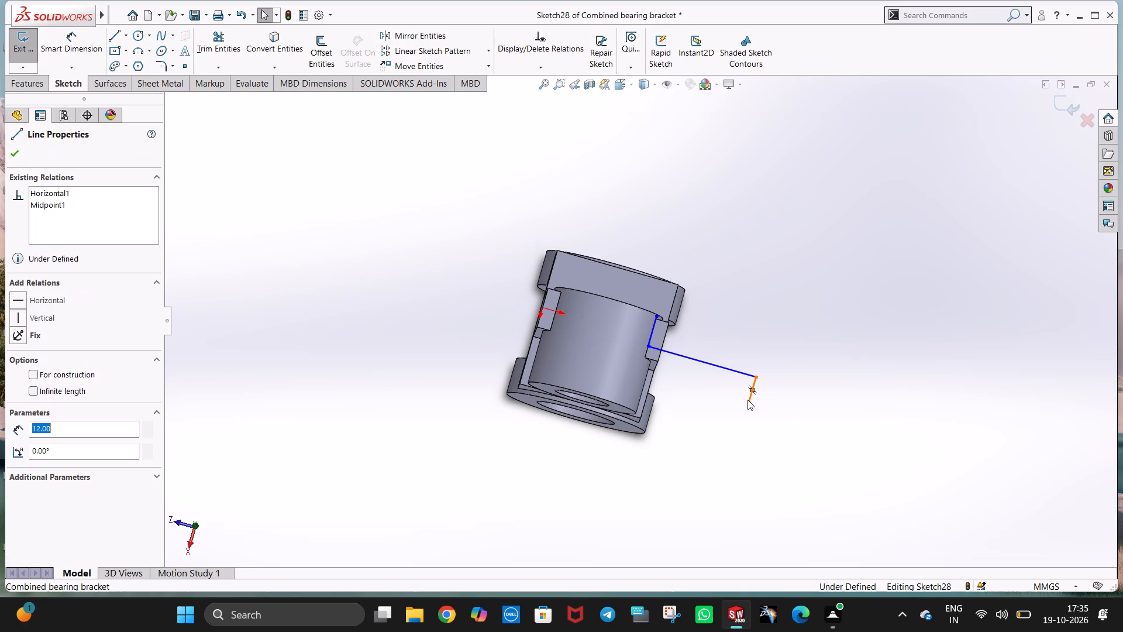
key(Delete)
click(764, 325)
click(673, 235)
click(763, 259)
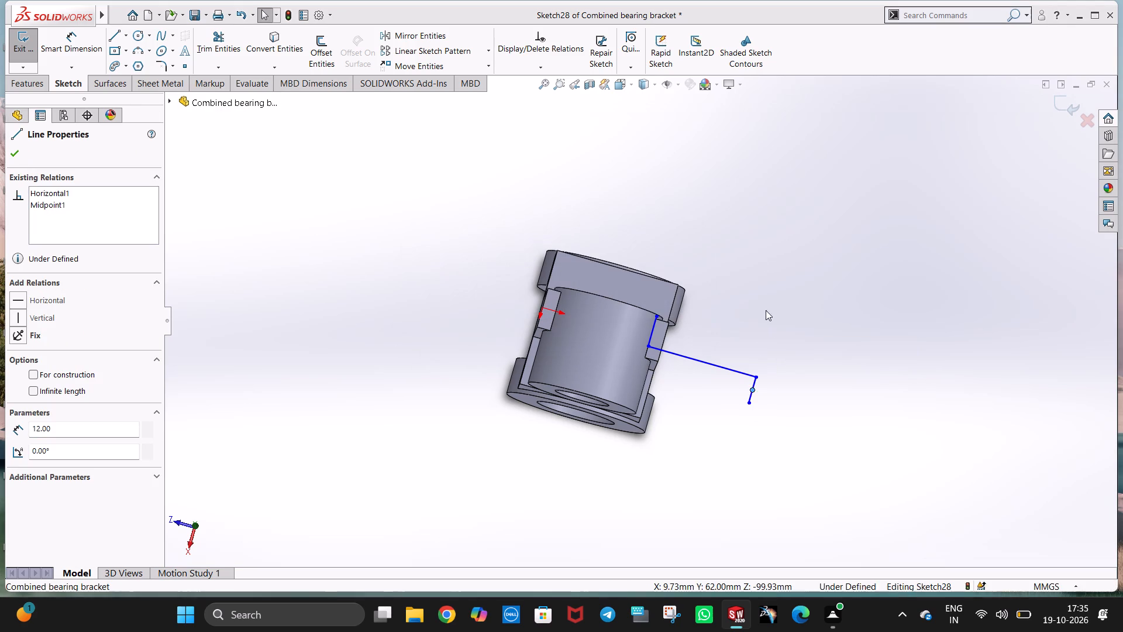
click(752, 383)
key(Delete)
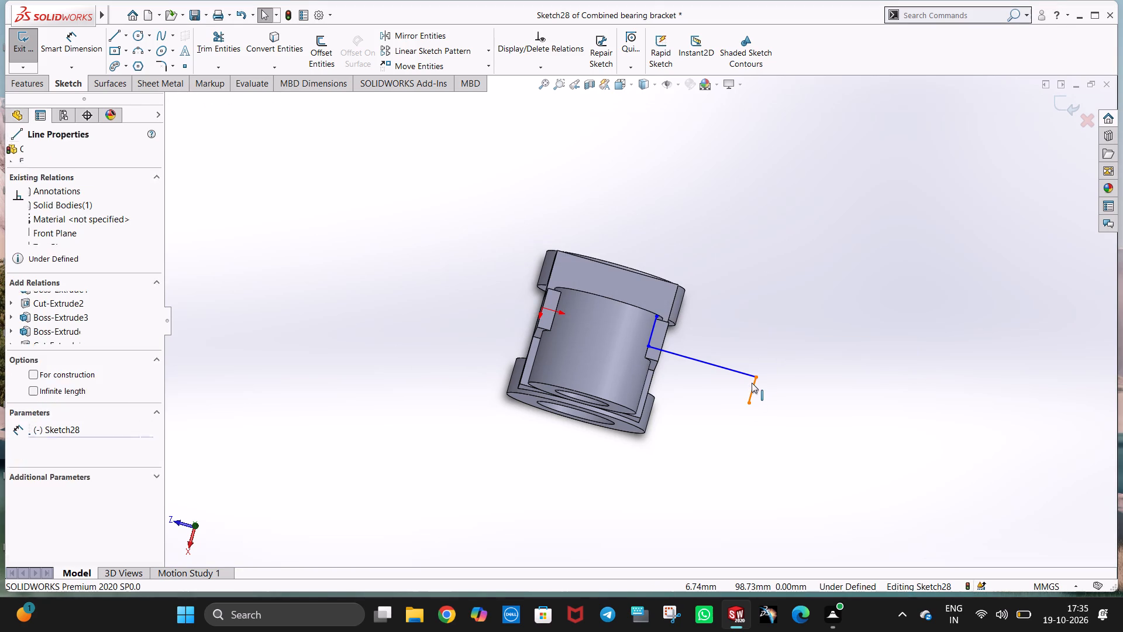
Set the length of the profile's 50 mm line to 30 mm.
click(739, 372)
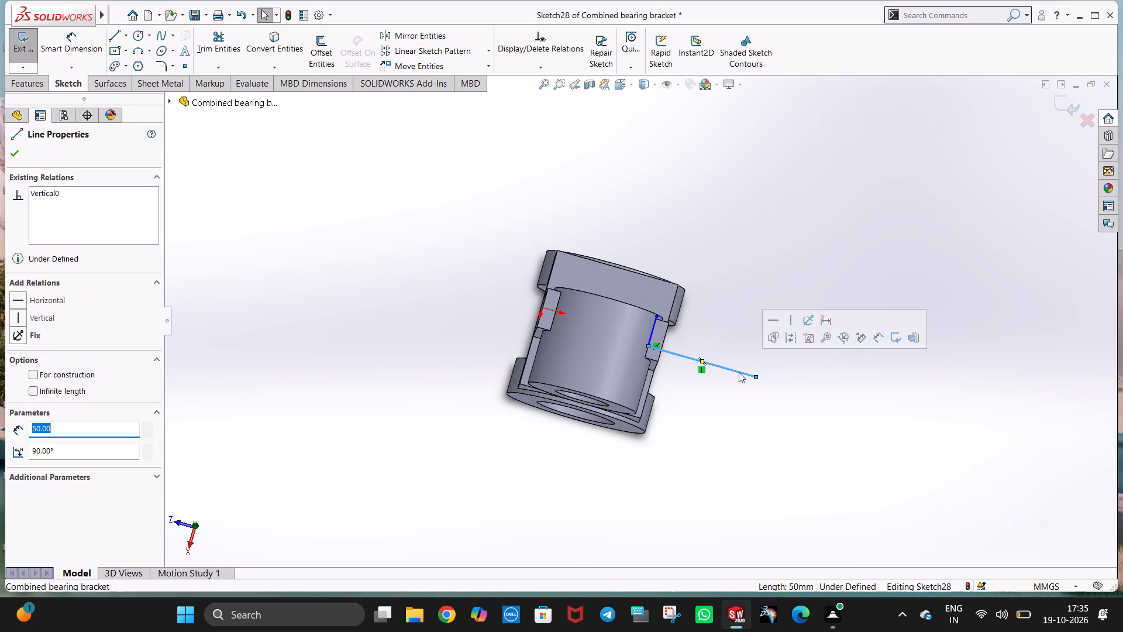
text(30)
key(Return)
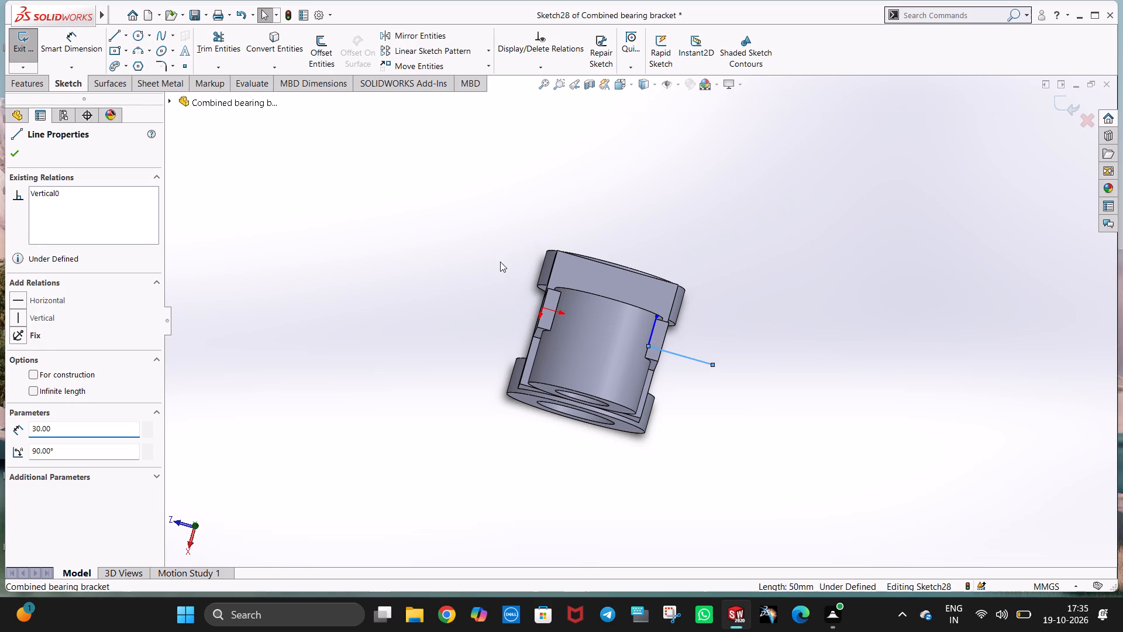
click(464, 253)
From the 30 mm line's free end, draw a 12 mm horizontal, 25 mm vertical, 12 mm horizontal and 12.5 mm vertical line to form the fork's first prong.
click(106, 36)
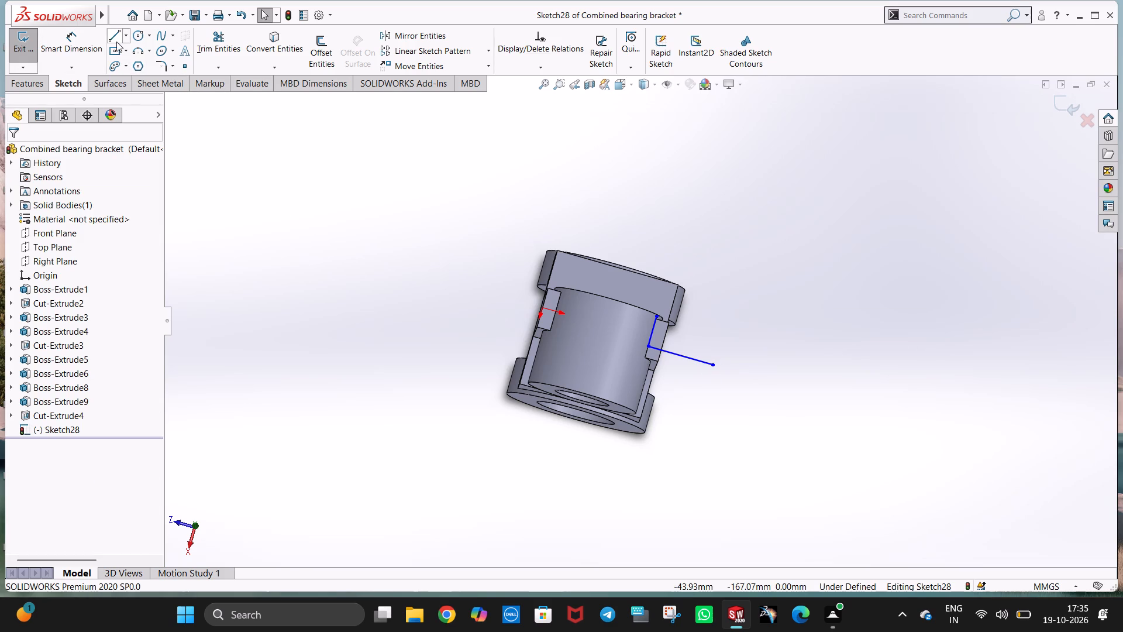
click(116, 42)
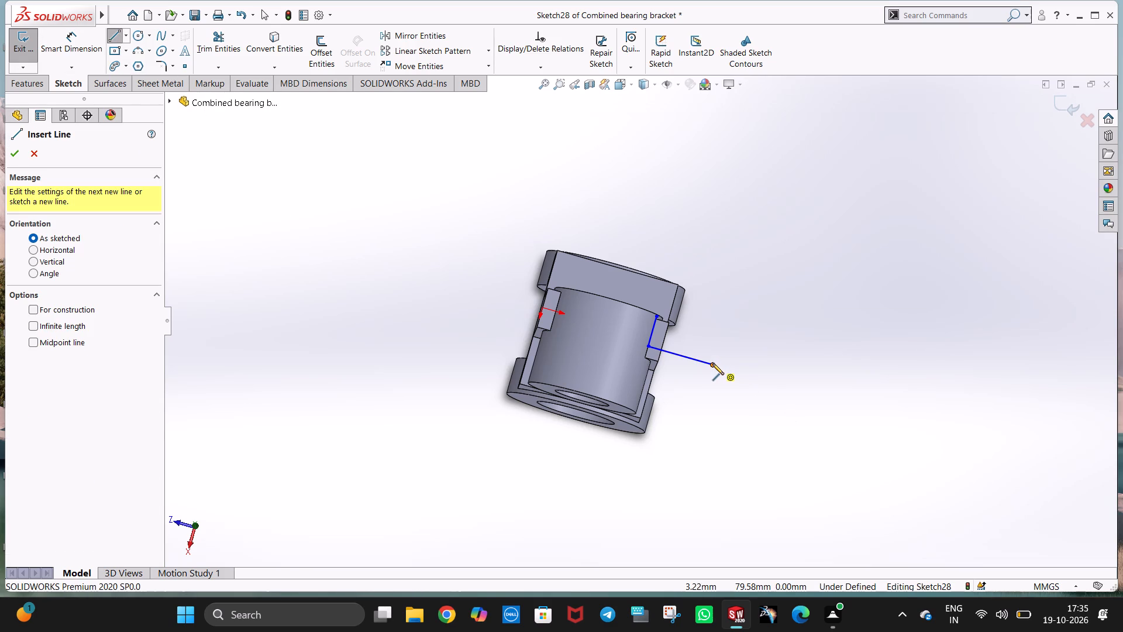
click(712, 363)
click(724, 331)
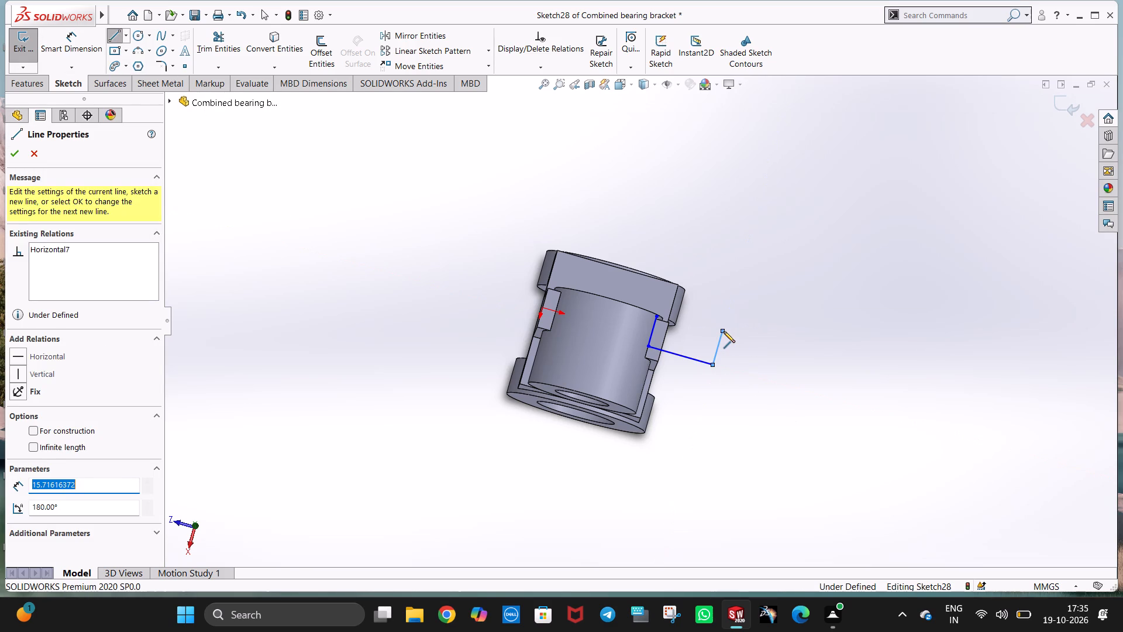
text(12)
key(Return)
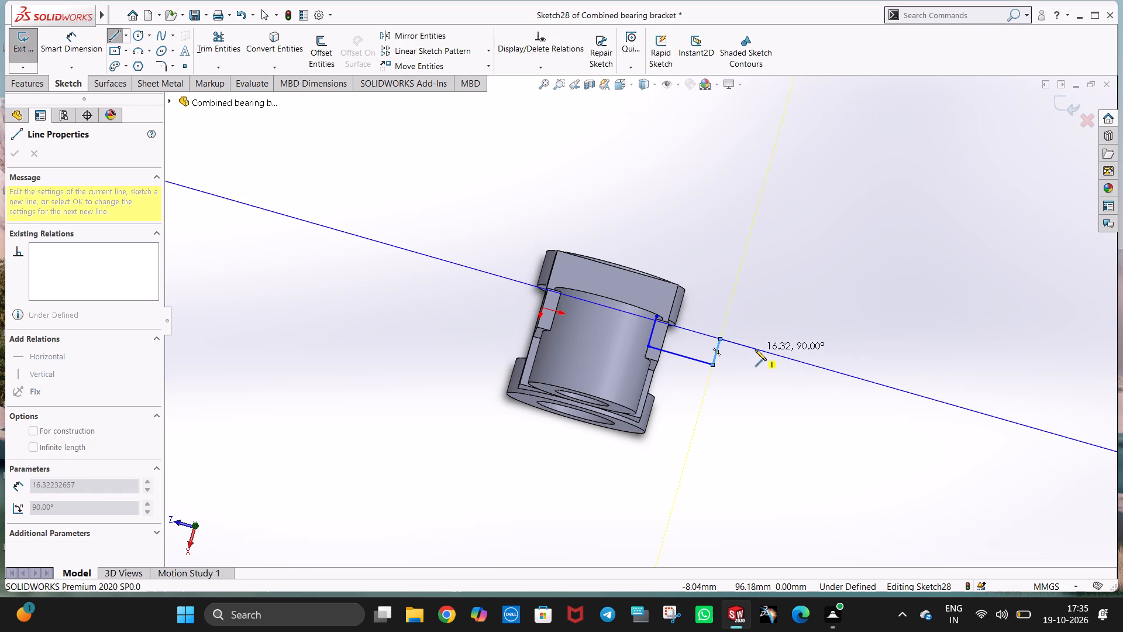
click(777, 356)
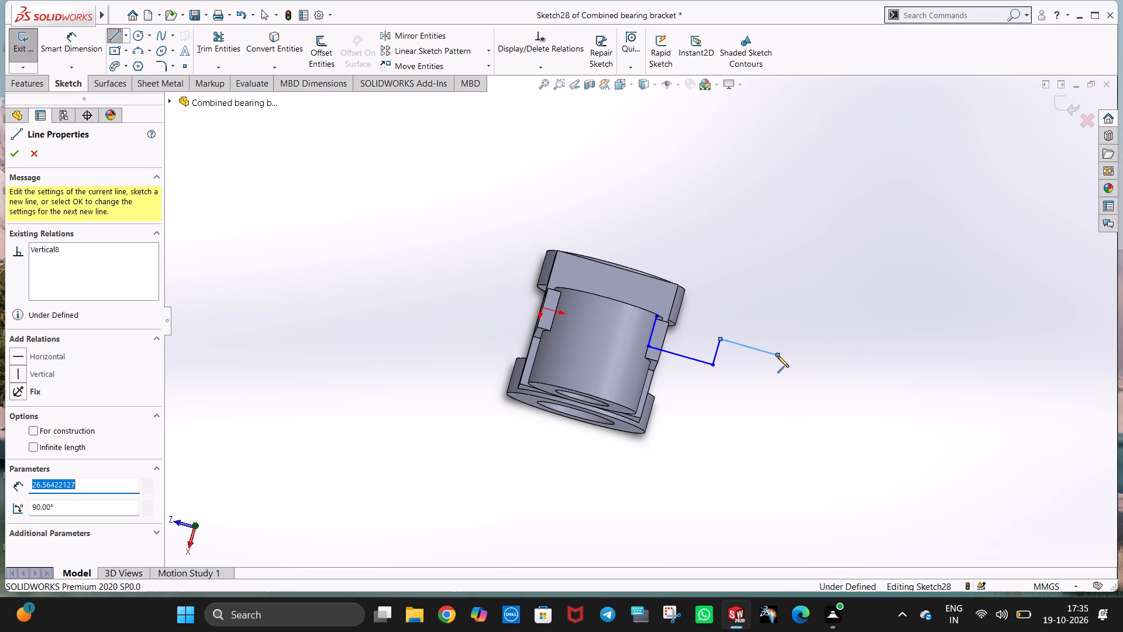
text(25)
key(Return)
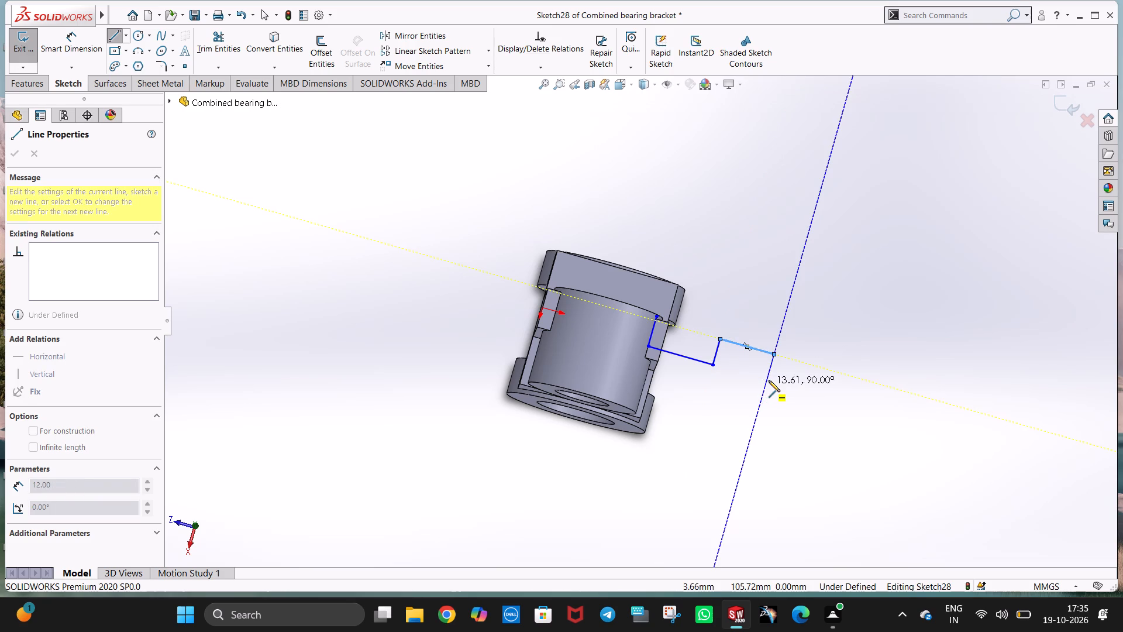
click(767, 380)
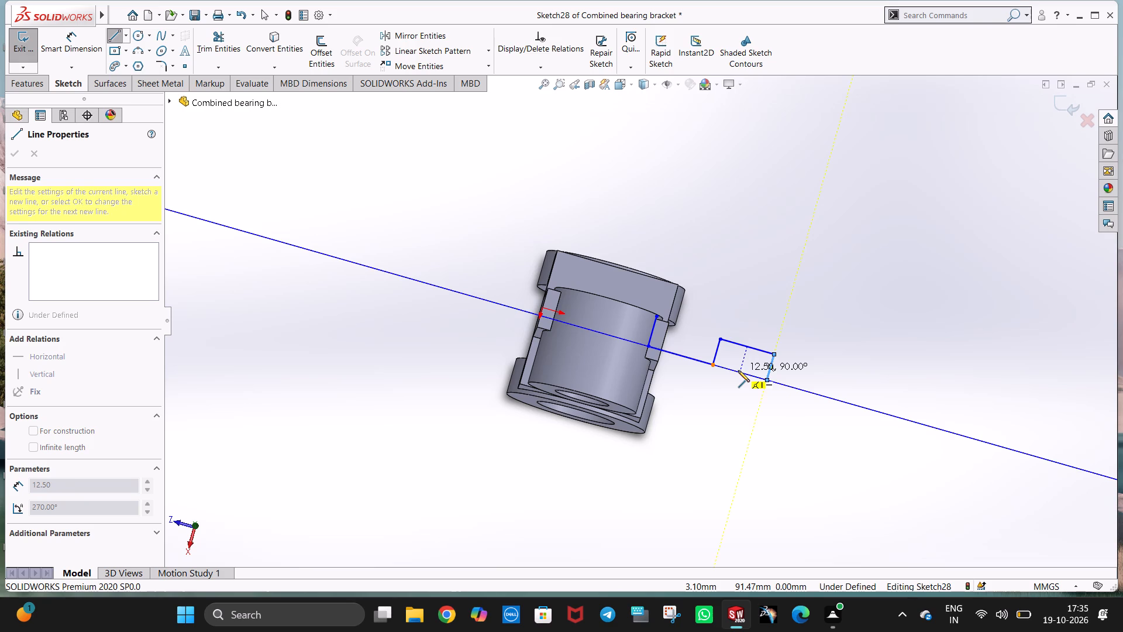
click(738, 370)
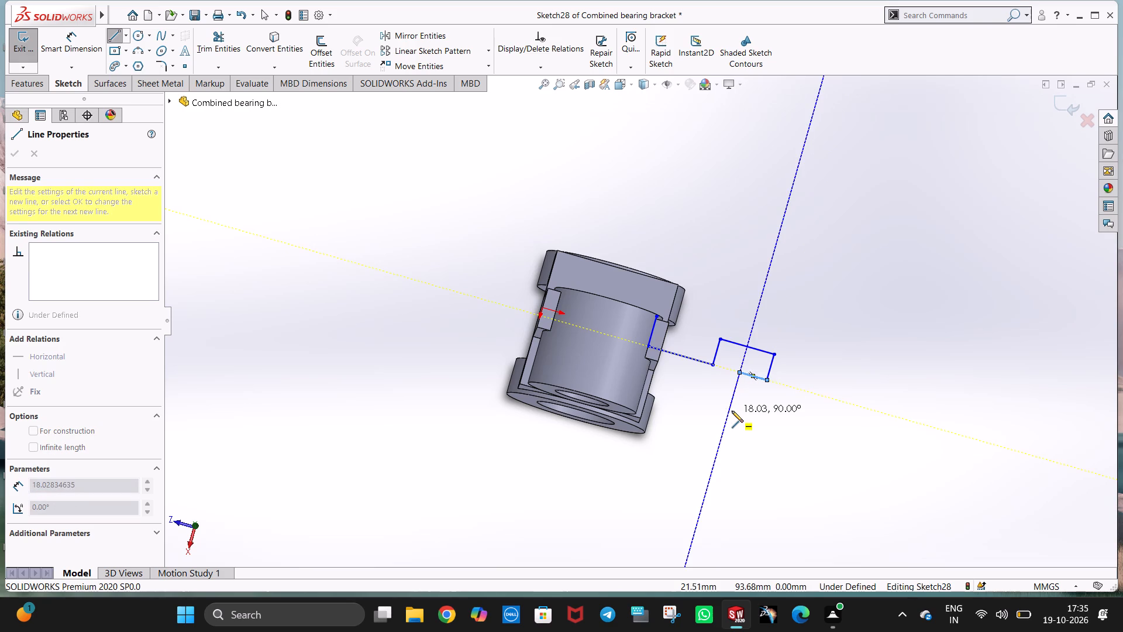
Continue the fork profile with a 15 mm horizontal line, a 12.5 mm vertical line outward and a 12 mm horizontal line.
click(732, 411)
text(15)
key(Return)
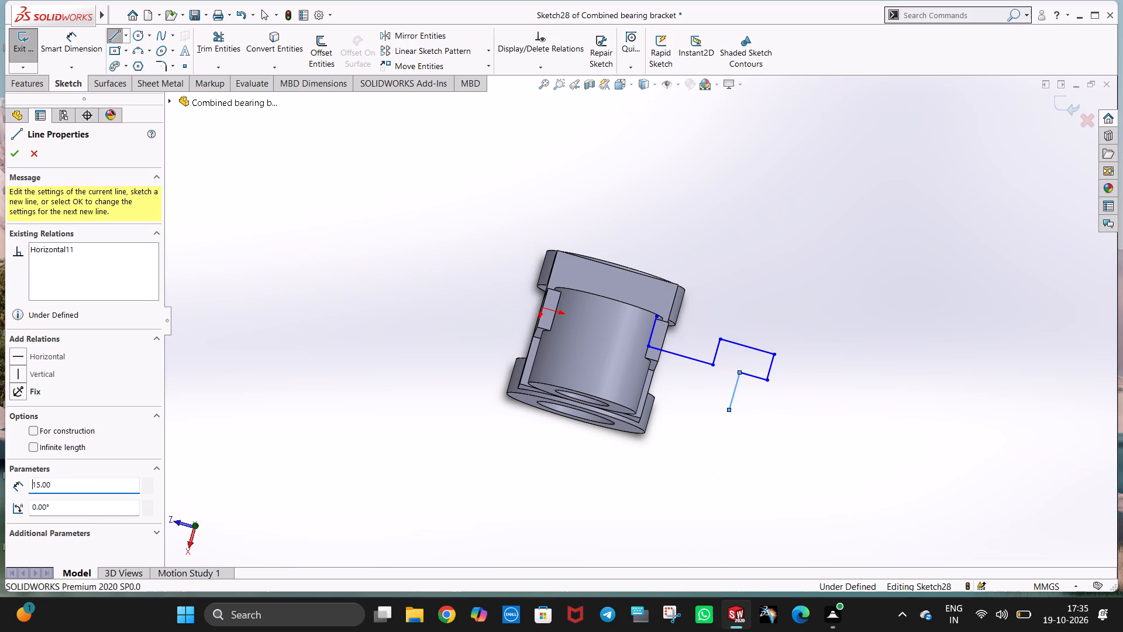
click(758, 413)
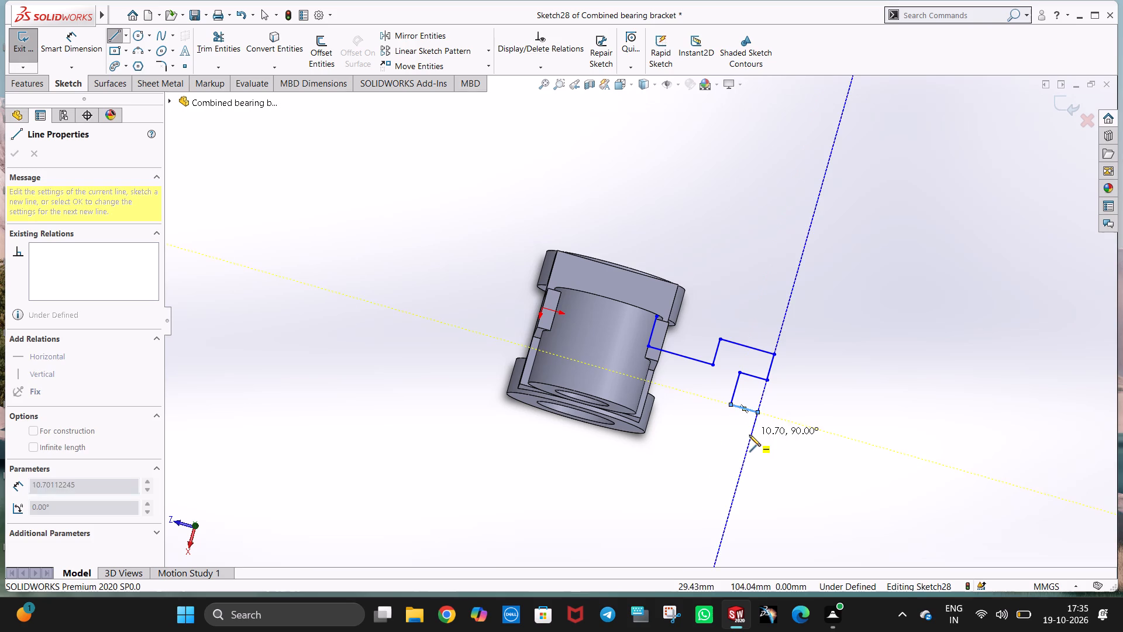
click(750, 442)
text(12)
key(Return)
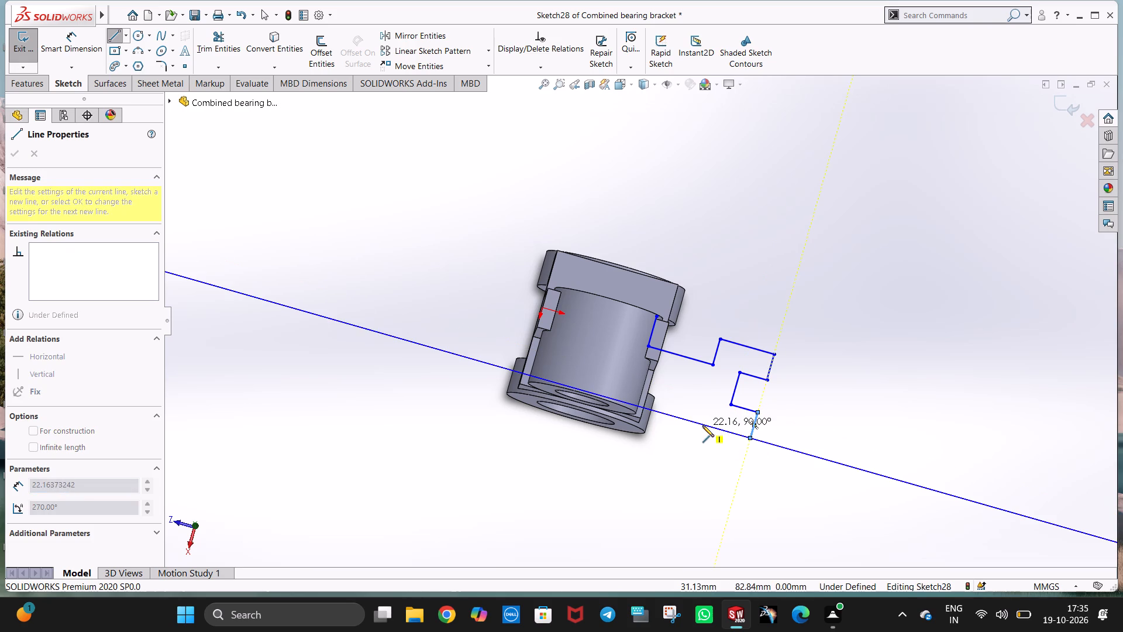
Complete the second prong with a vertical and a horizontal line, and draw a 30 mm vertical line back toward the stem.
click(693, 423)
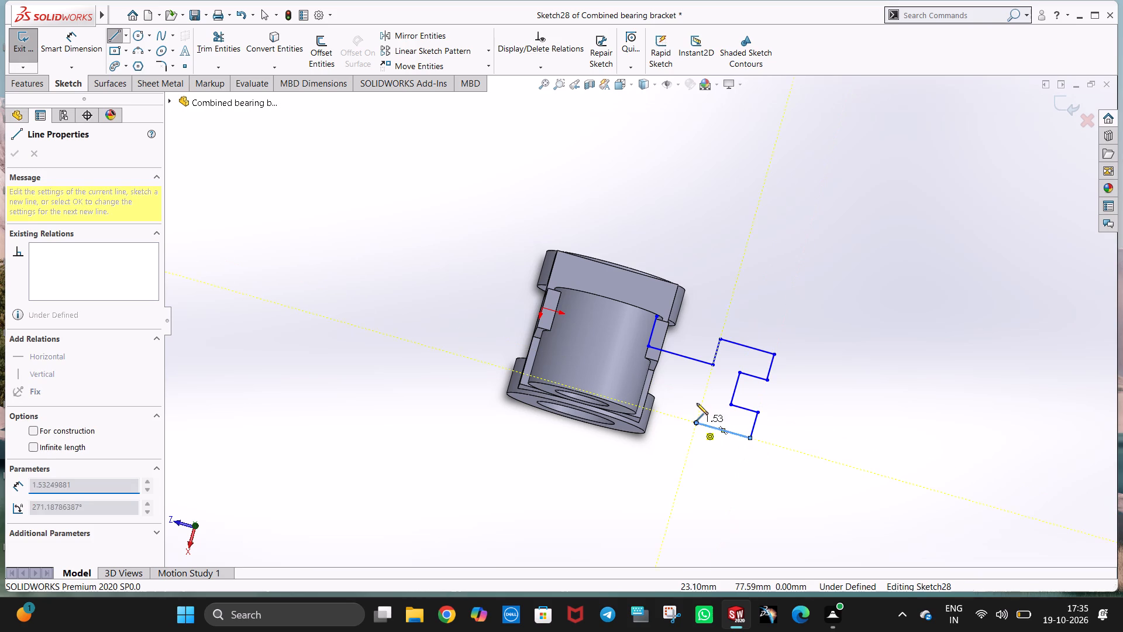
click(702, 396)
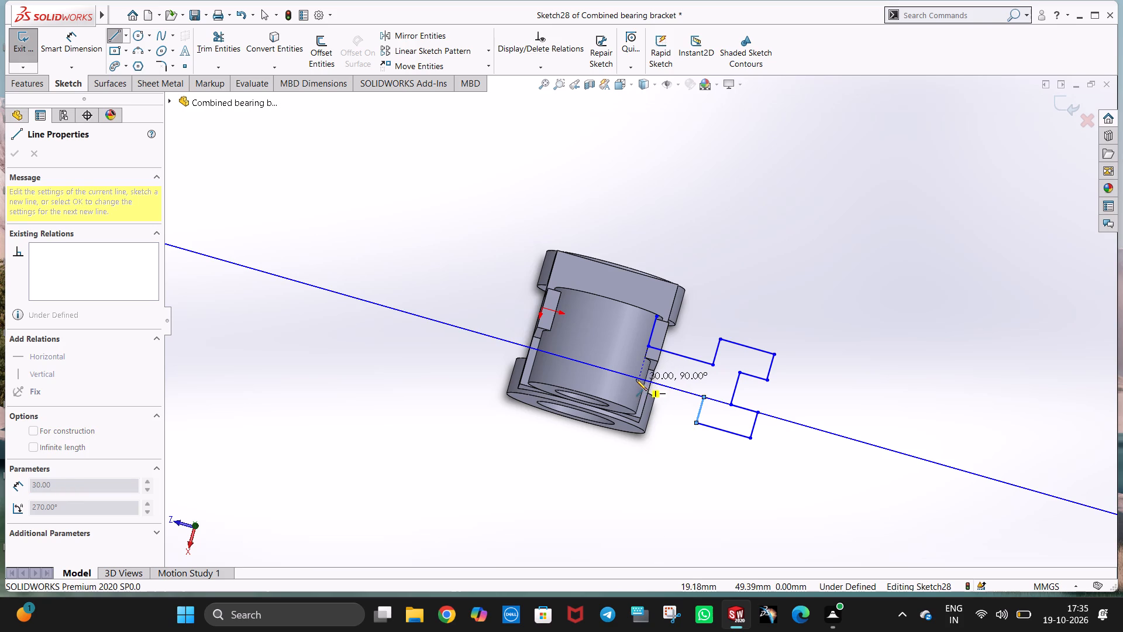
click(639, 377)
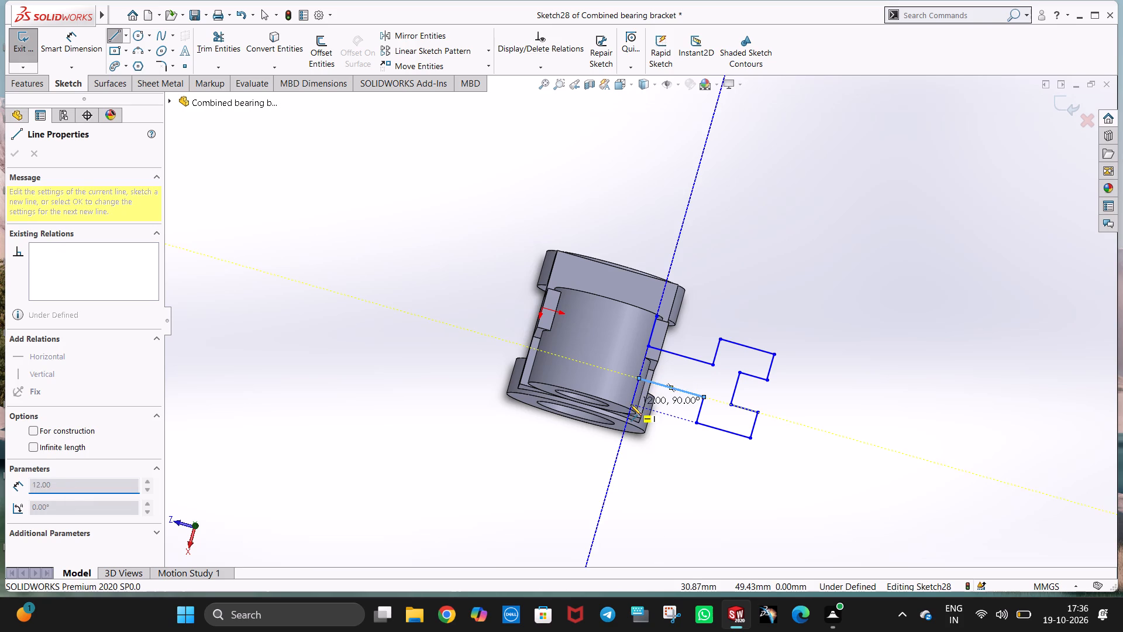
key(Escape)
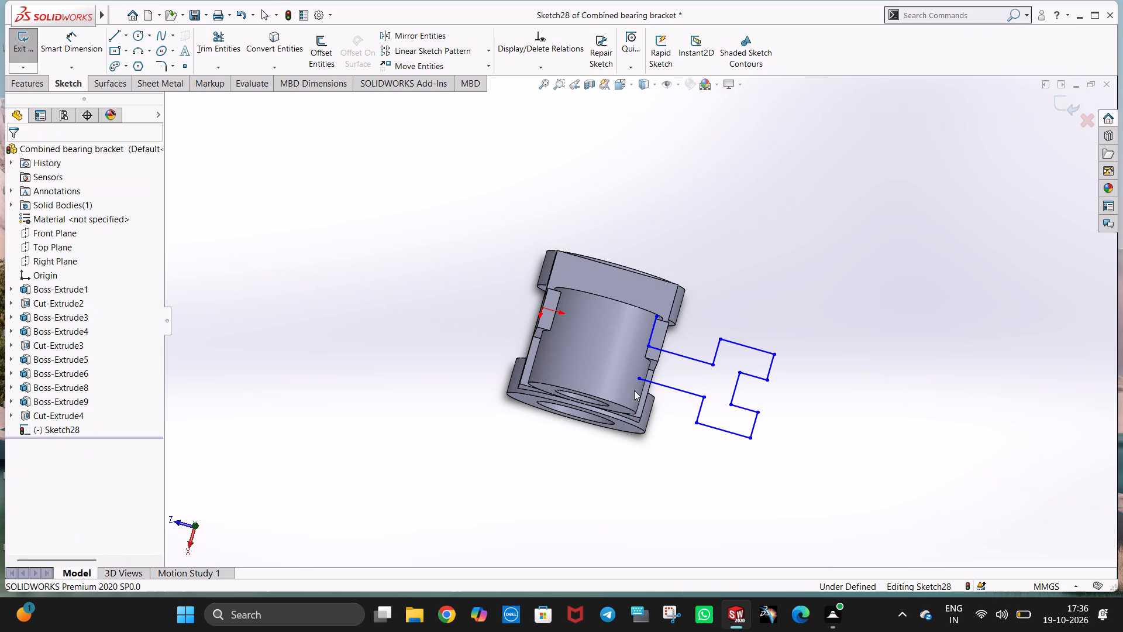
Close the fork profile with a 15 mm horizontal line between the two open ends at the stem.
key(ctrl+7)
middle_drag(773, 252, 704, 286)
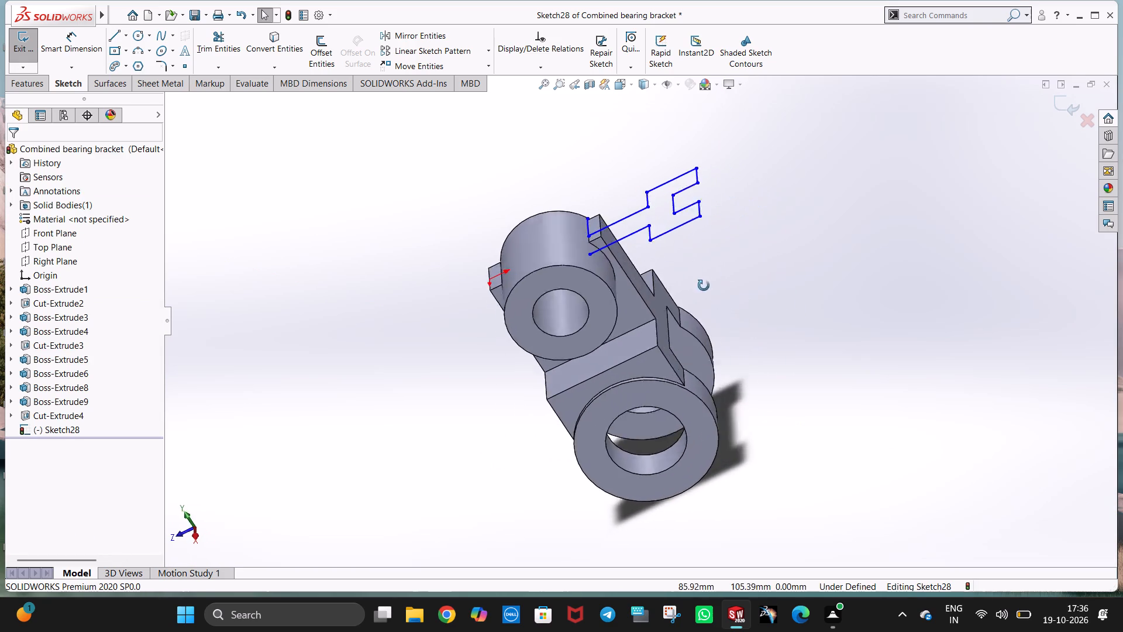
middle_drag(704, 286, 749, 431)
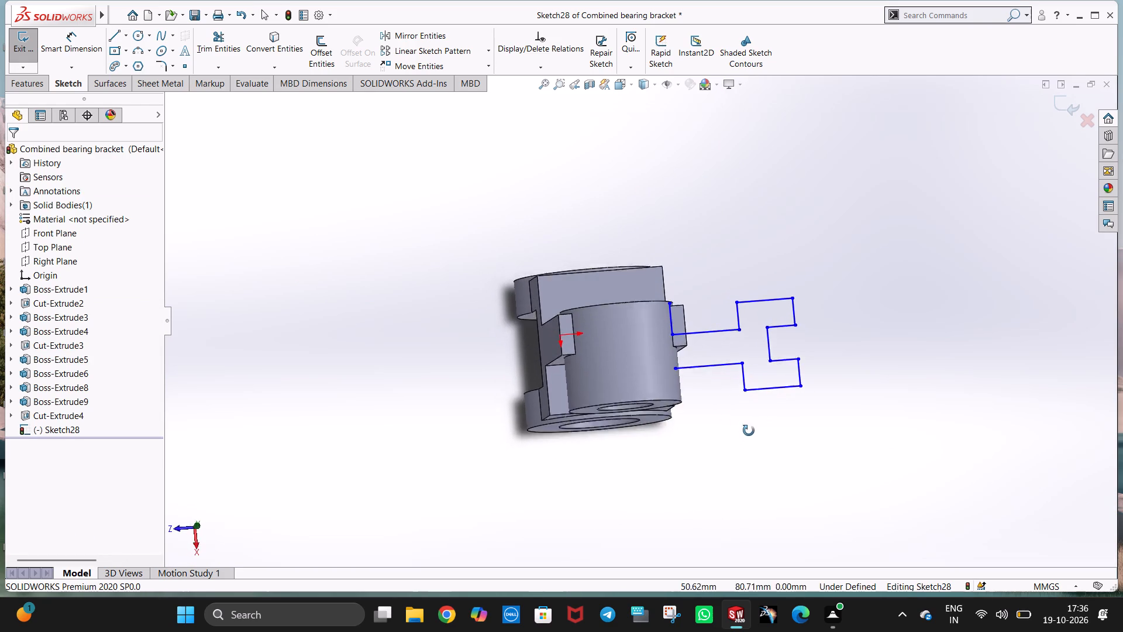
middle_drag(749, 431, 710, 448)
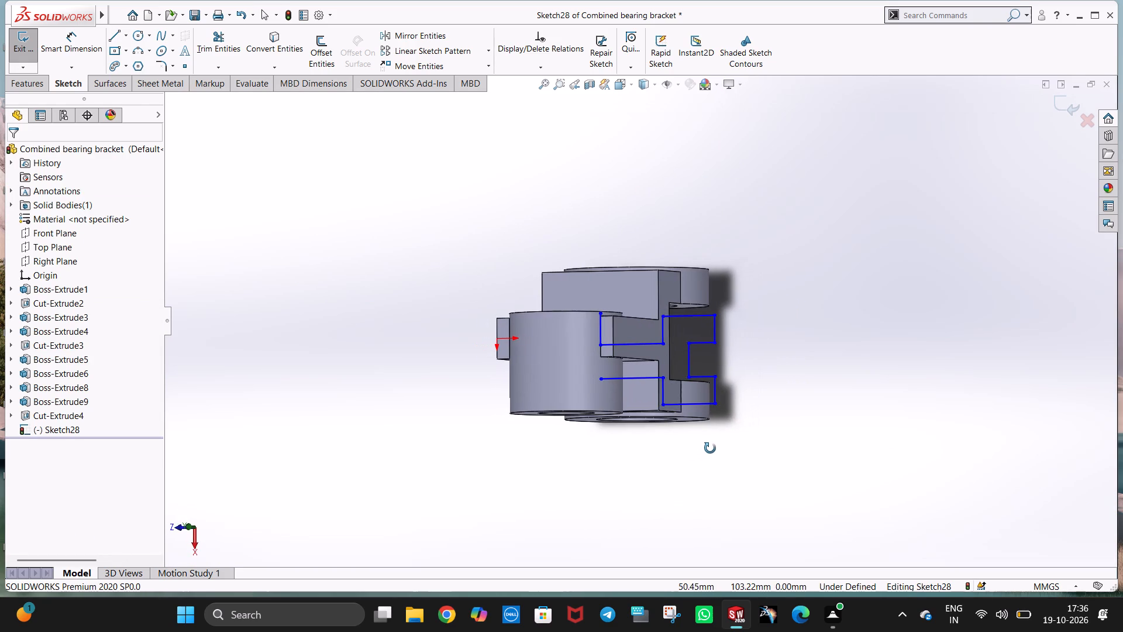
middle_drag(710, 448, 709, 448)
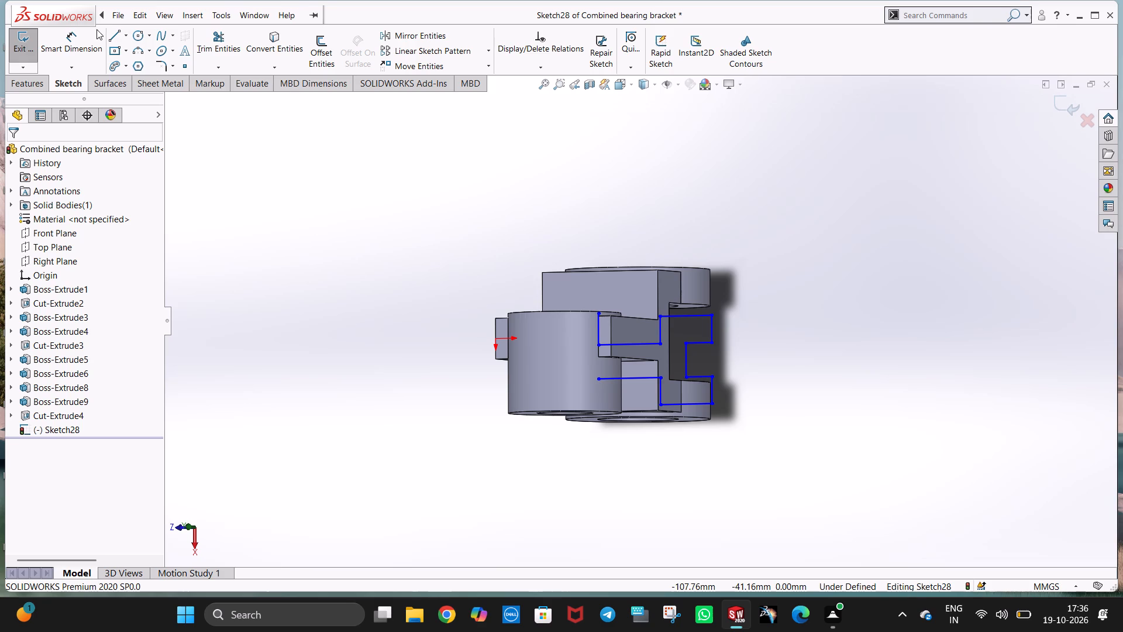
click(112, 39)
click(601, 345)
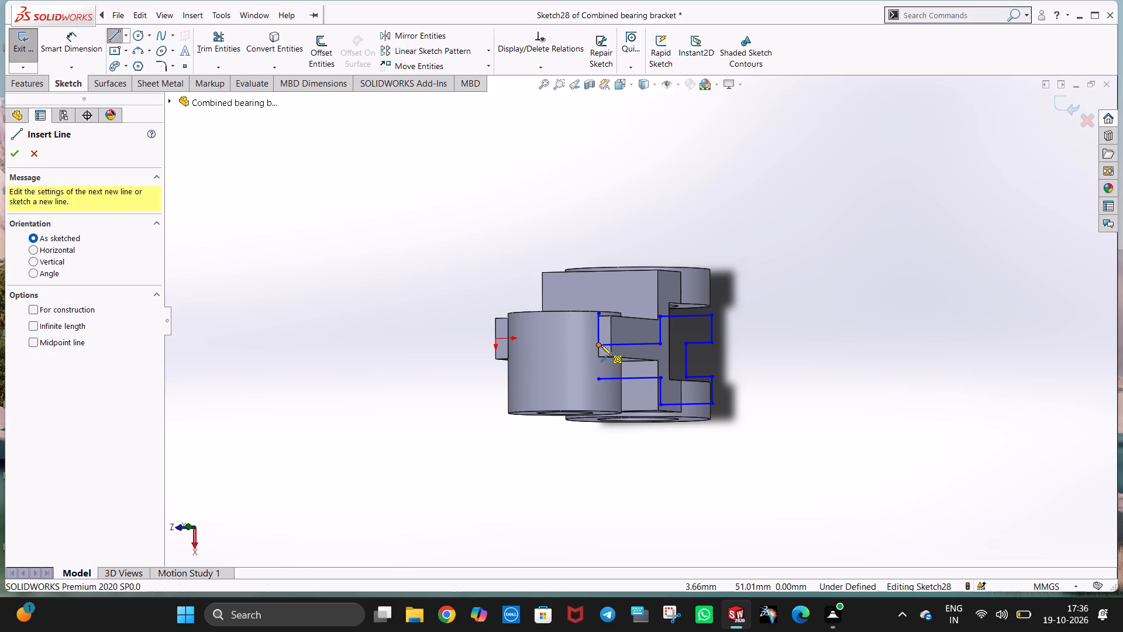
click(598, 379)
key(Escape)
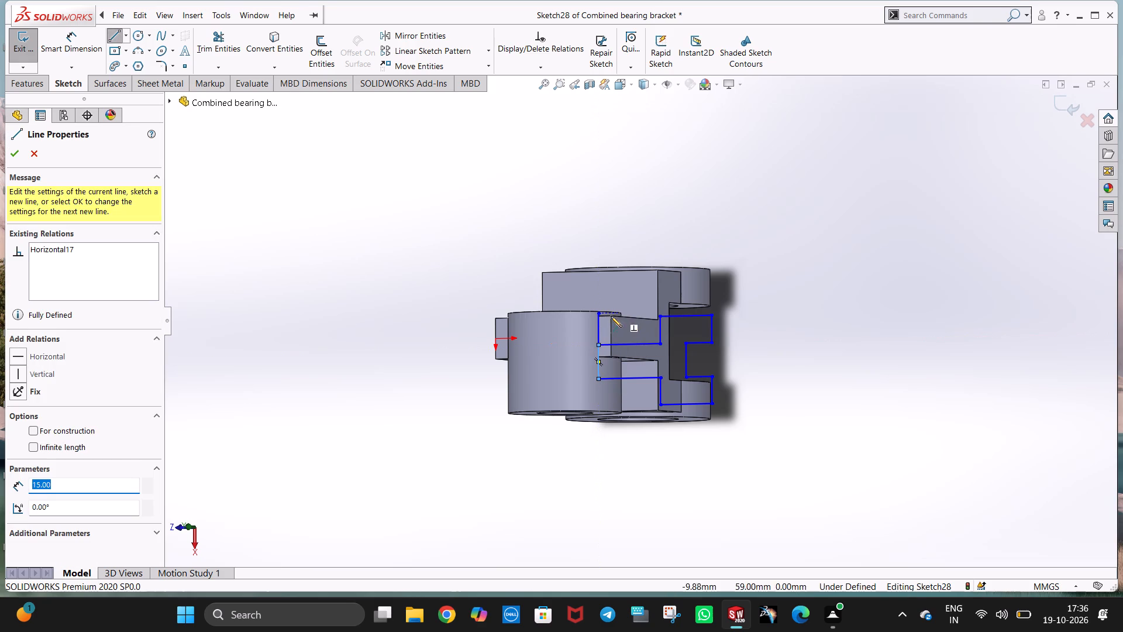
key(Escape)
Delete the leftover 14 mm line extending beyond the closed fork profile along the stem.
click(599, 325)
key(Delete)
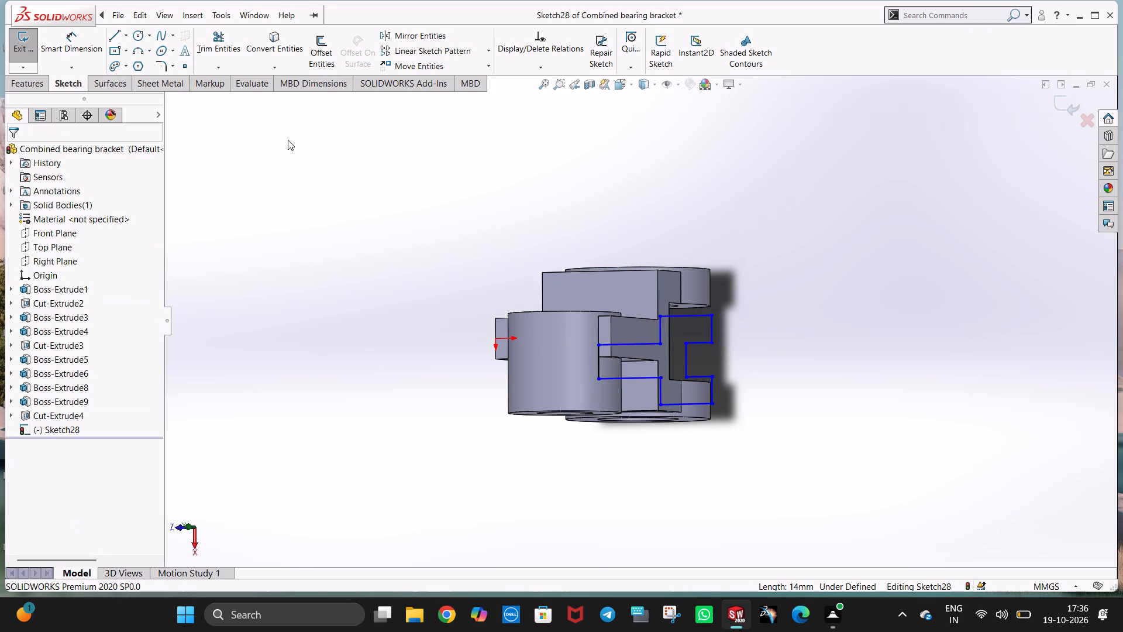
Set up a blind boss extrude of the closed fork profile, reversed to run downward alongside the stem.
click(20, 80)
click(29, 59)
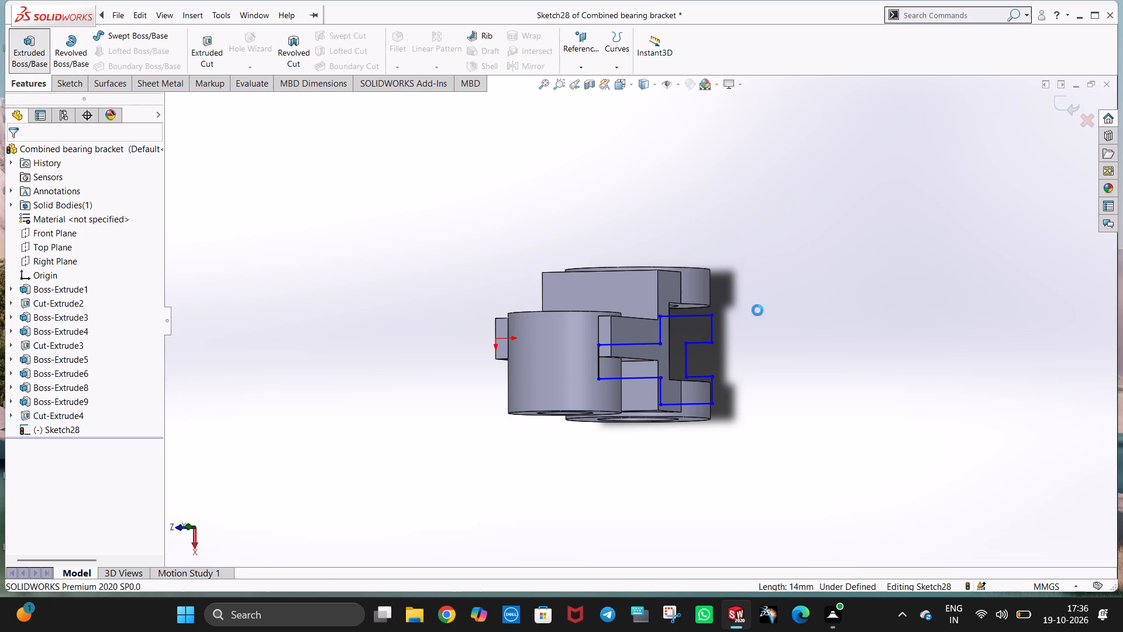
middle_drag(749, 410, 811, 411)
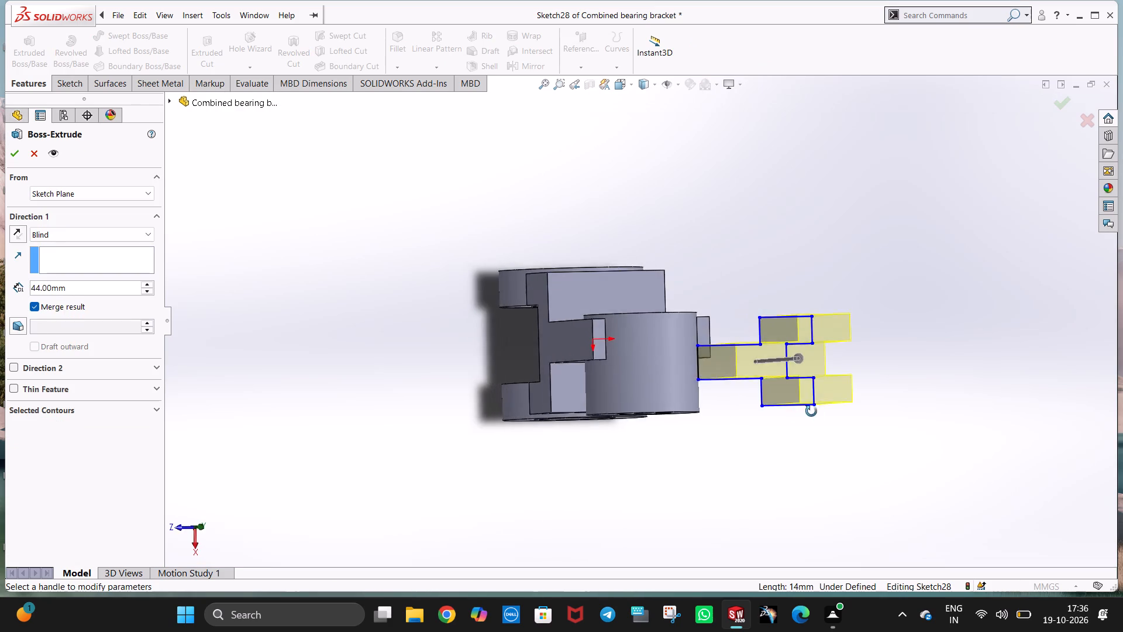
middle_drag(811, 411, 622, 305)
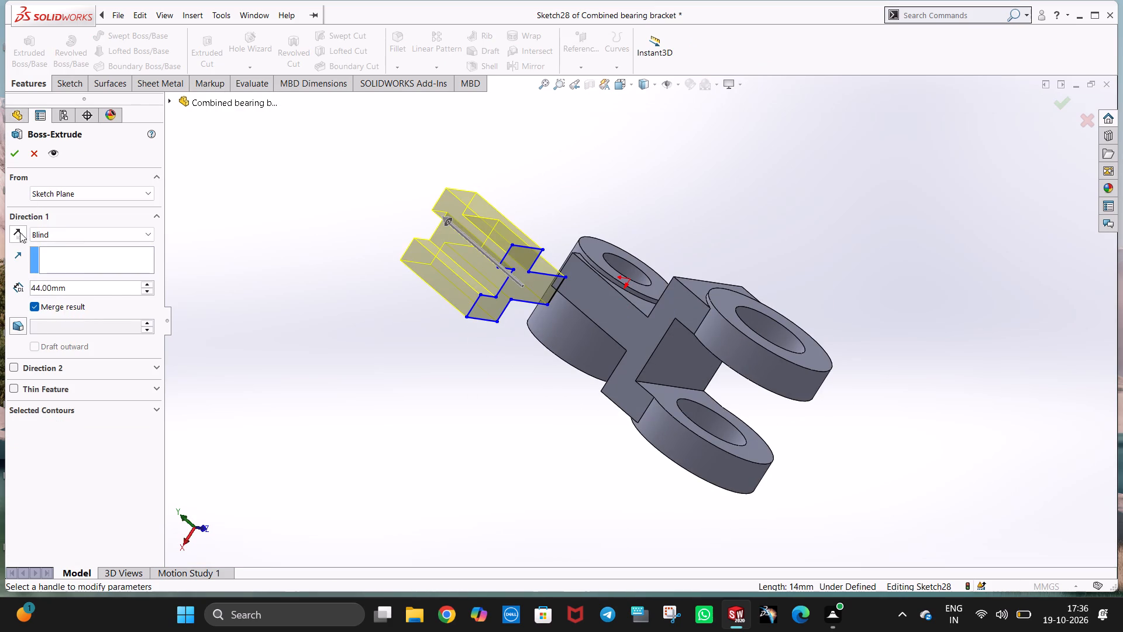
click(20, 232)
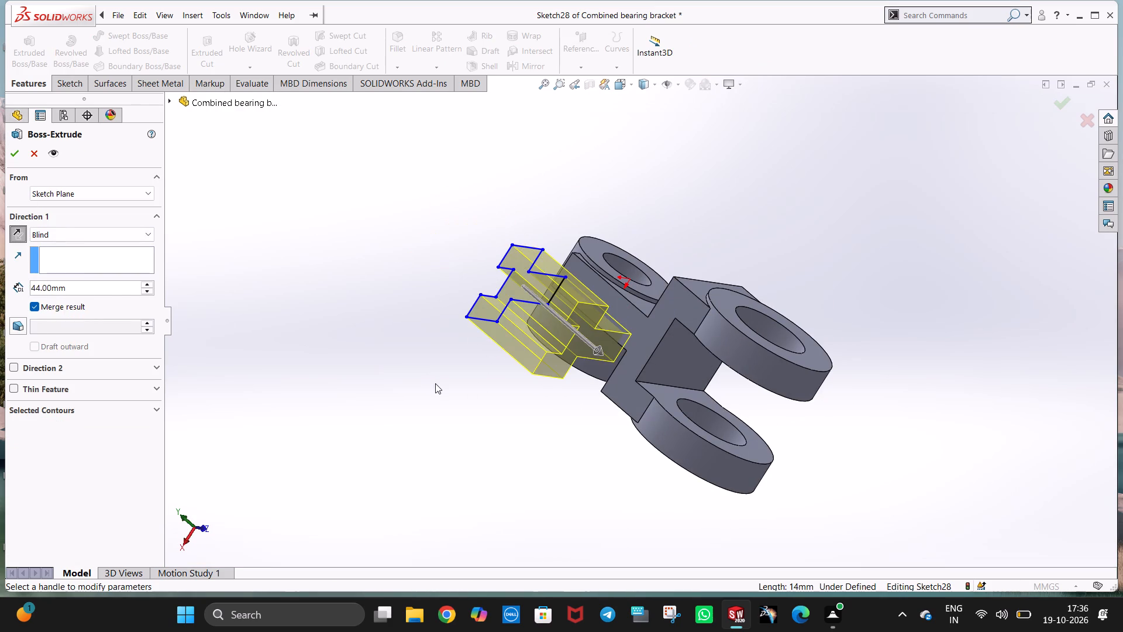
key(ctrl+7)
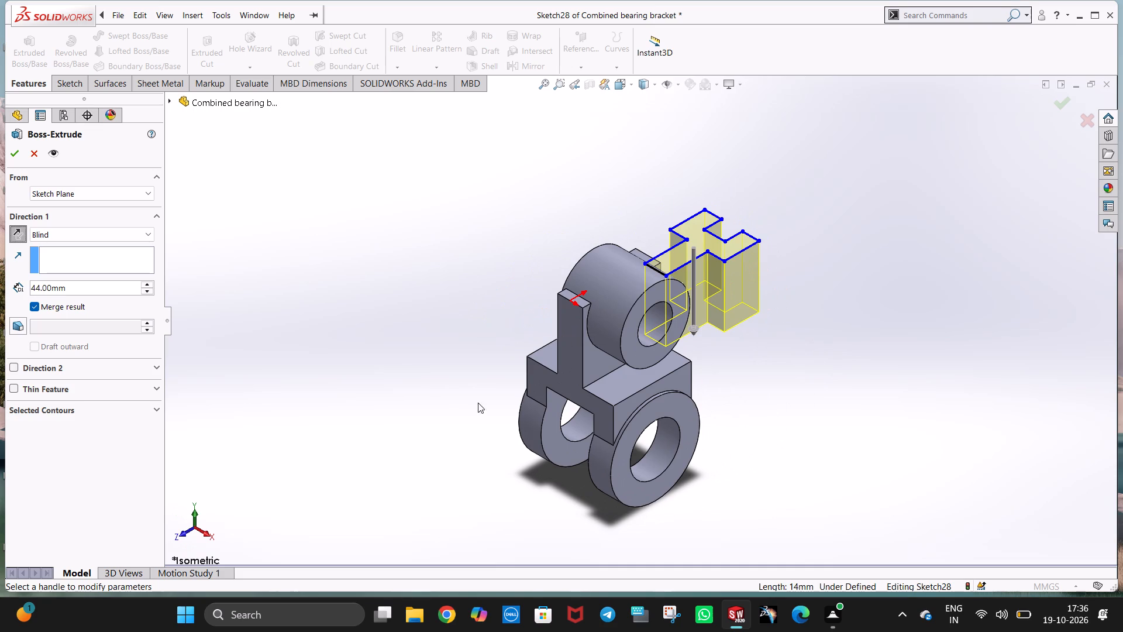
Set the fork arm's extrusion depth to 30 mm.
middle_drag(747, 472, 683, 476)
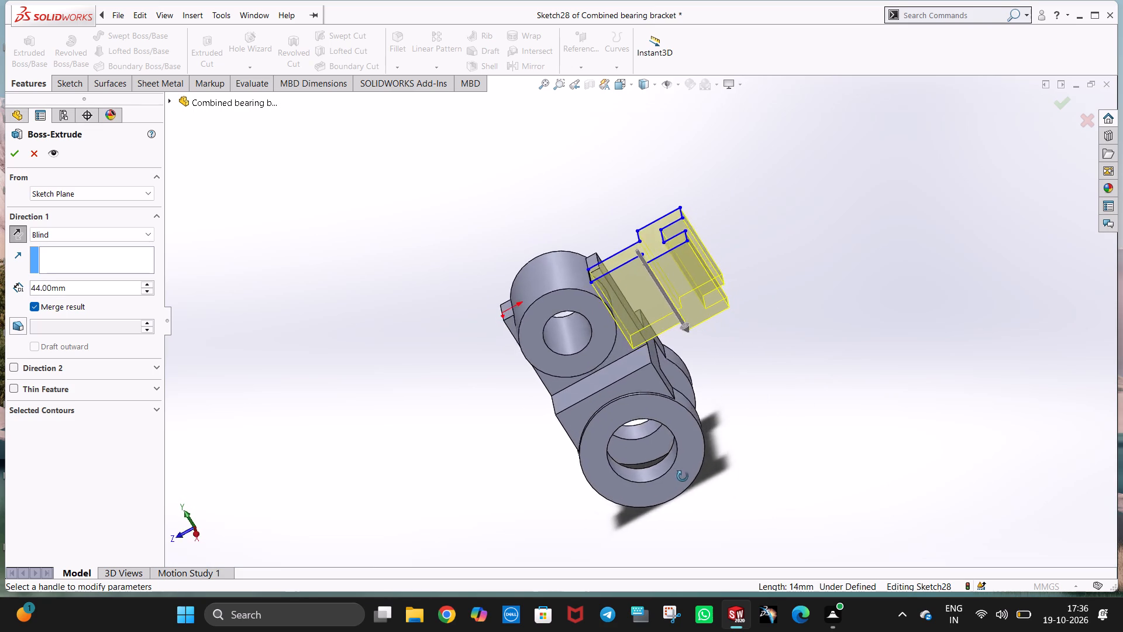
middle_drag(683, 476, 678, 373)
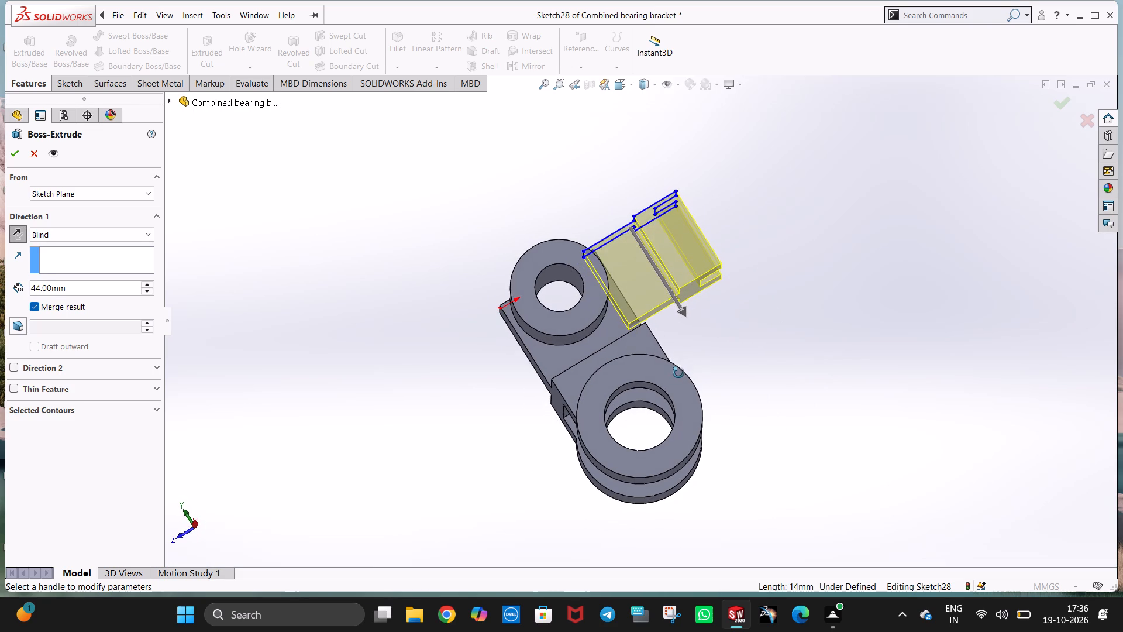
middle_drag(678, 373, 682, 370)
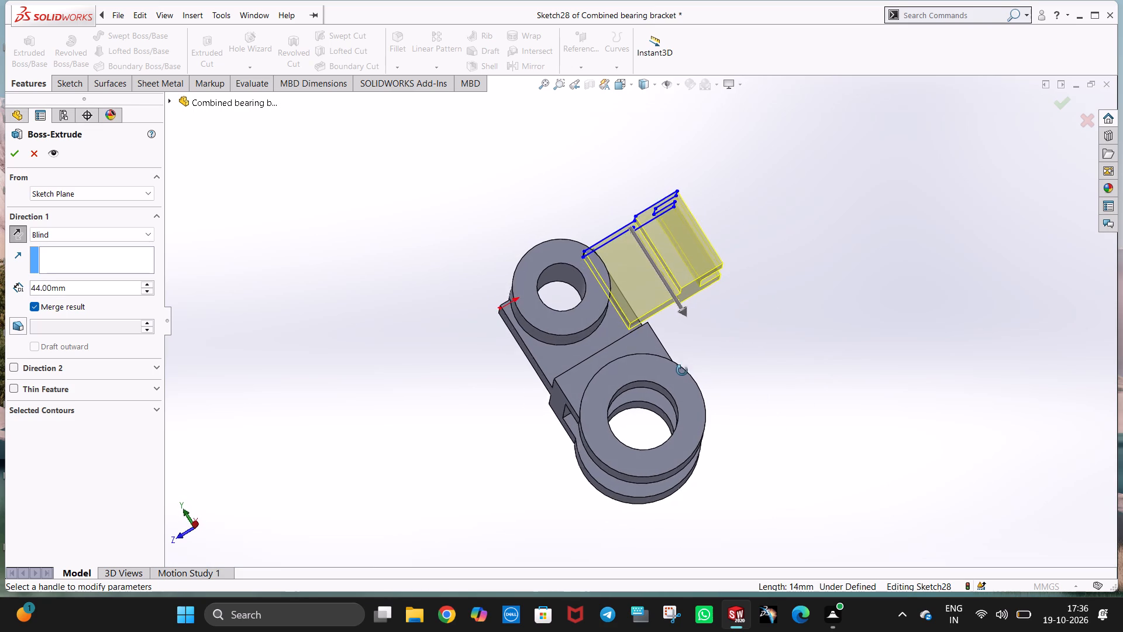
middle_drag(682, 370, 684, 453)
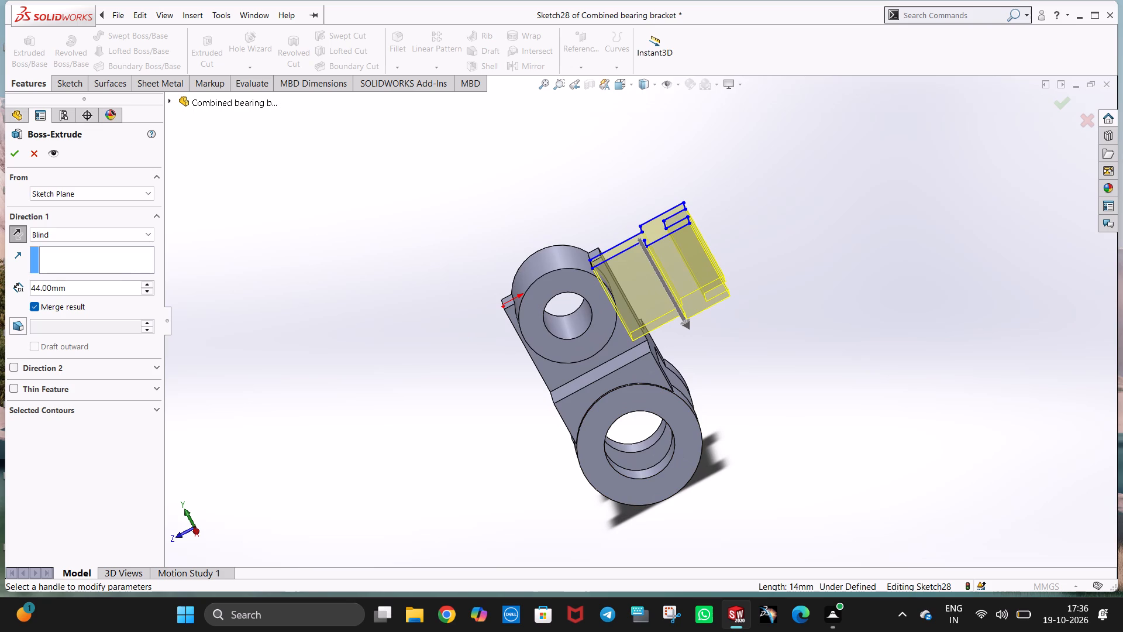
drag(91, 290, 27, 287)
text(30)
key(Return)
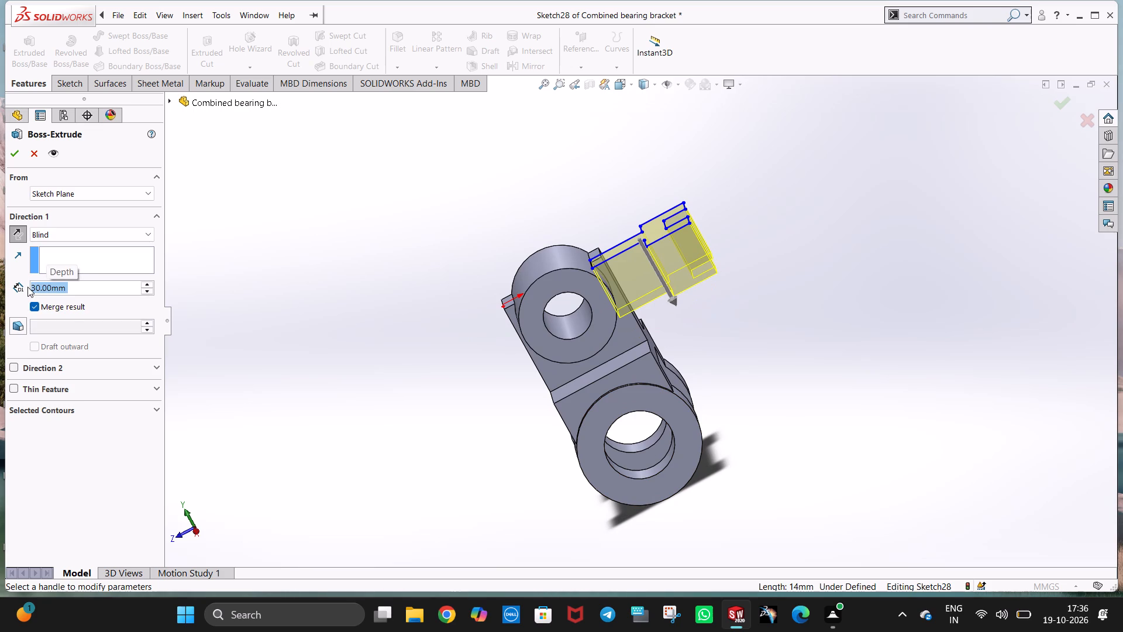
Set the fork arm's extrusion depth to 35 mm and complete the merged boss extrude.
middle_drag(572, 282, 558, 210)
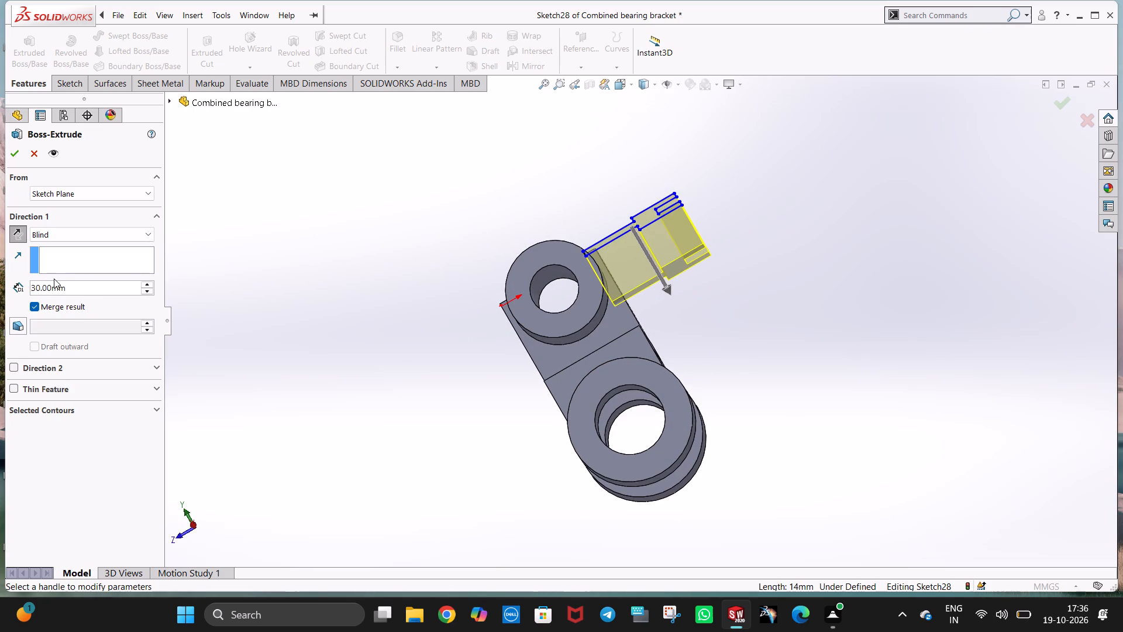
click(39, 284)
key(BackSpace)
key(5)
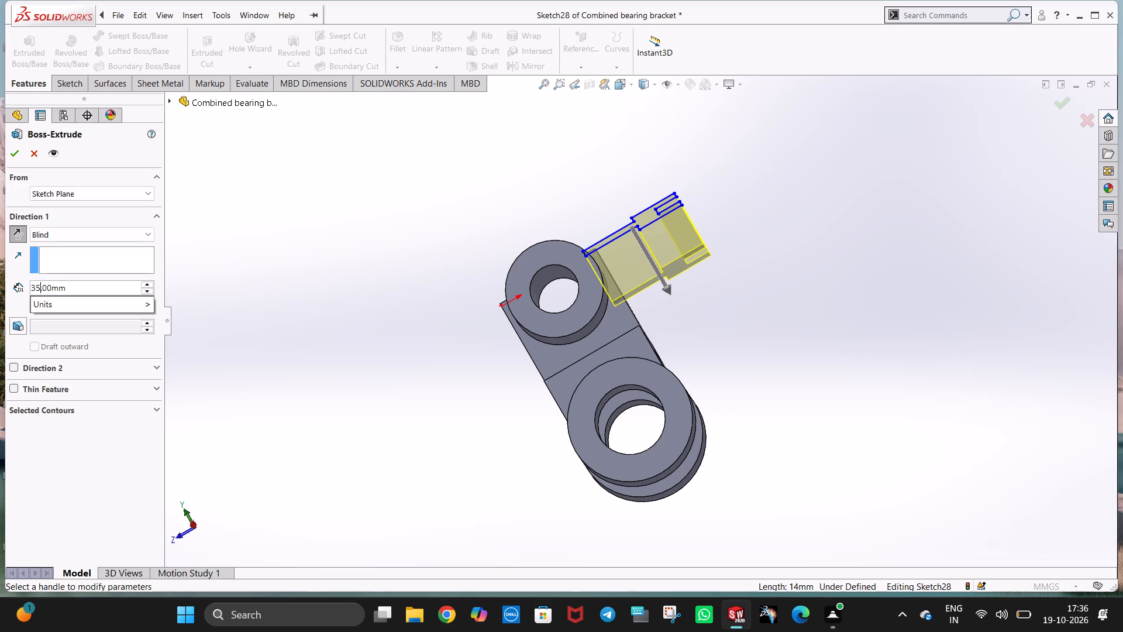
key(Return)
middle_drag(492, 239, 432, 370)
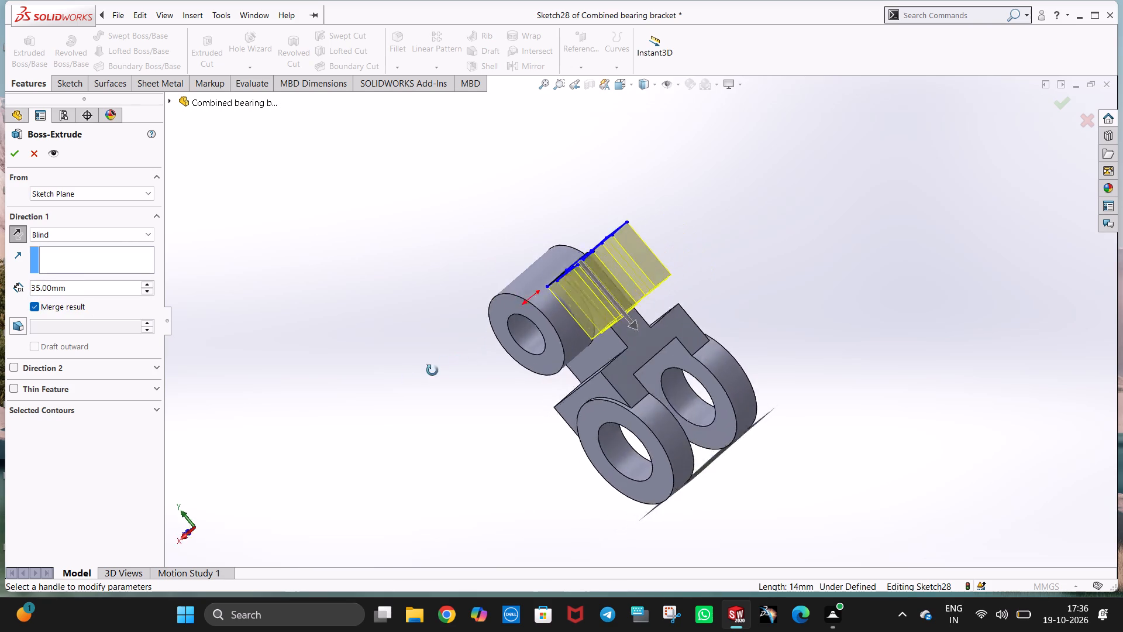
middle_drag(432, 370, 373, 396)
middle_drag(670, 232, 583, 411)
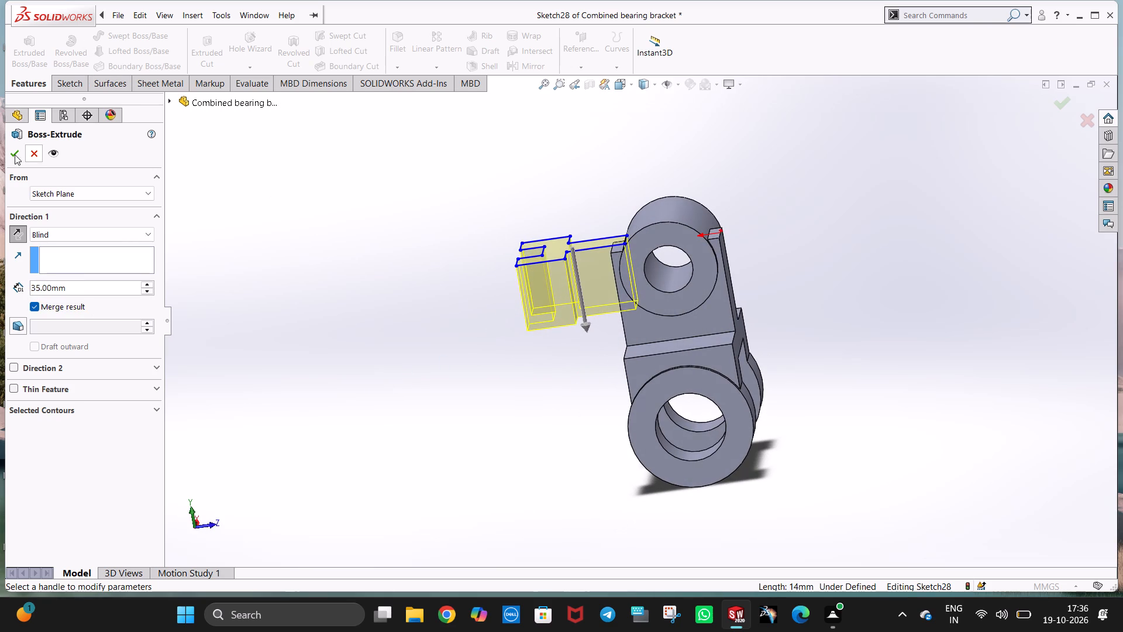
click(15, 154)
Start a sketch on the fork prong's outer side face and draw a circle of 18 mm radius centred at the face's mid-height.
middle_drag(548, 315, 582, 365)
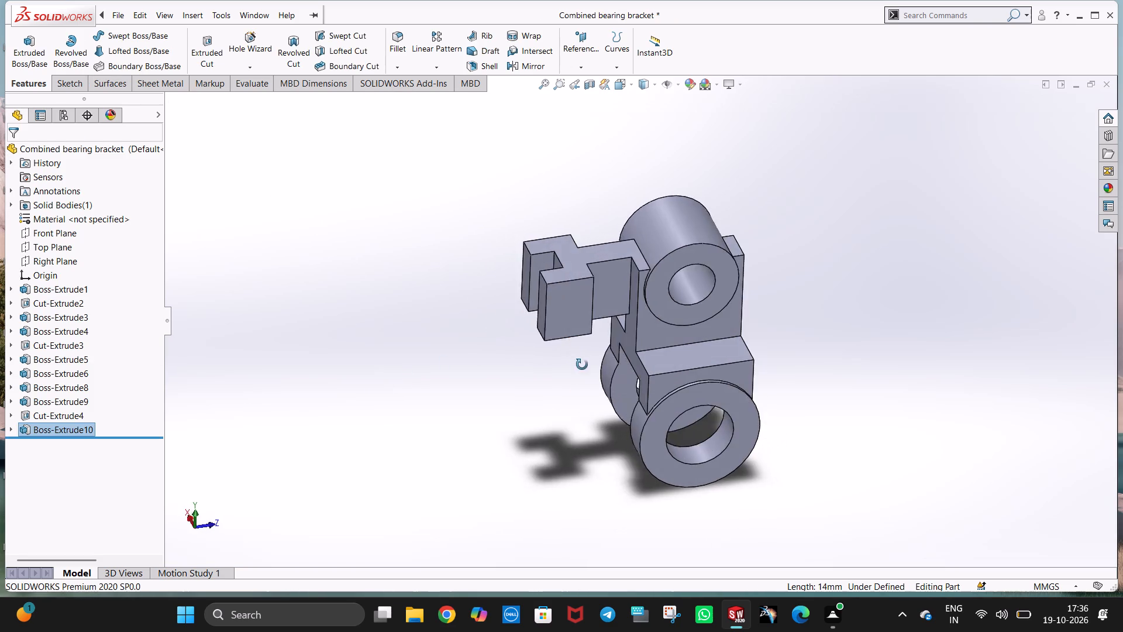
middle_drag(582, 365, 611, 408)
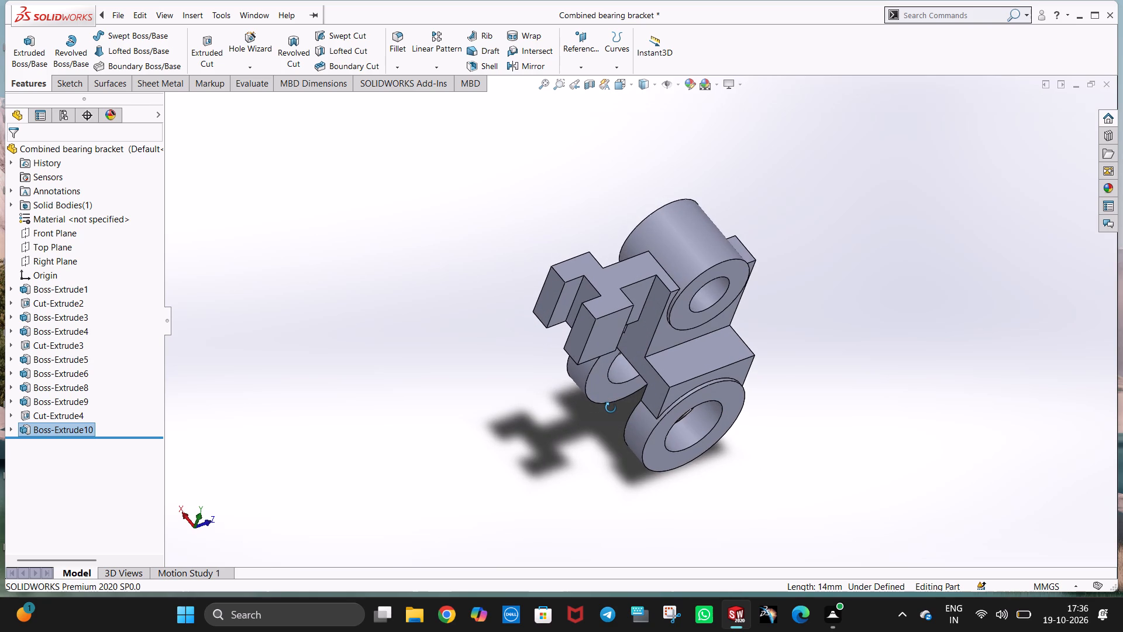
middle_drag(611, 408, 584, 233)
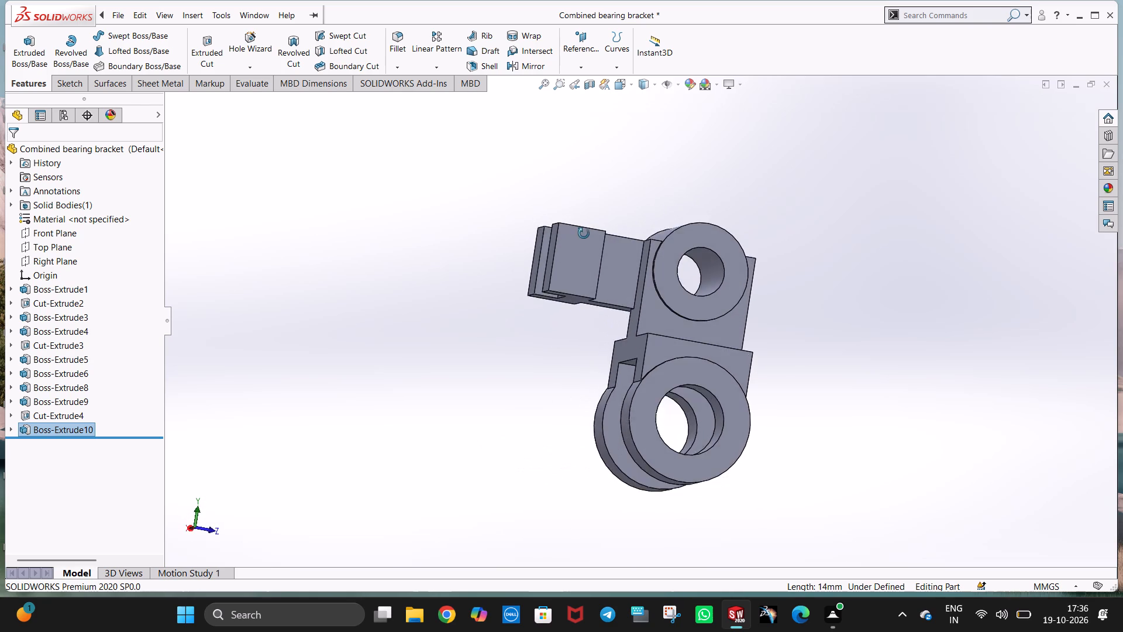
middle_drag(584, 233, 568, 281)
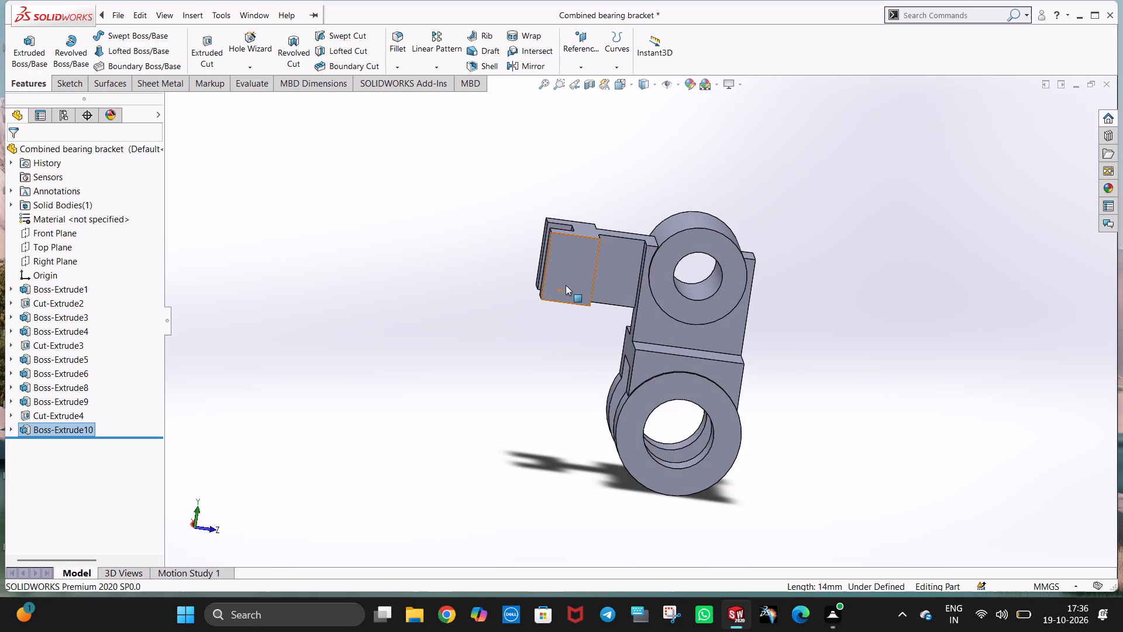
key(ctrl+3)
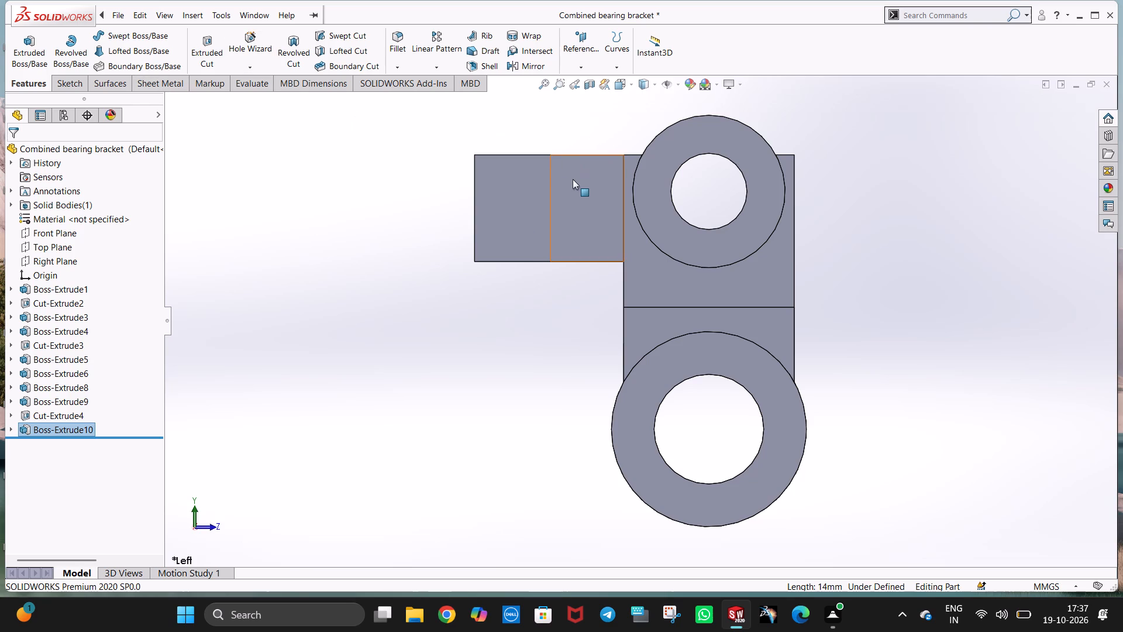
middle_drag(573, 179, 570, 226)
right_click(532, 218)
click(560, 202)
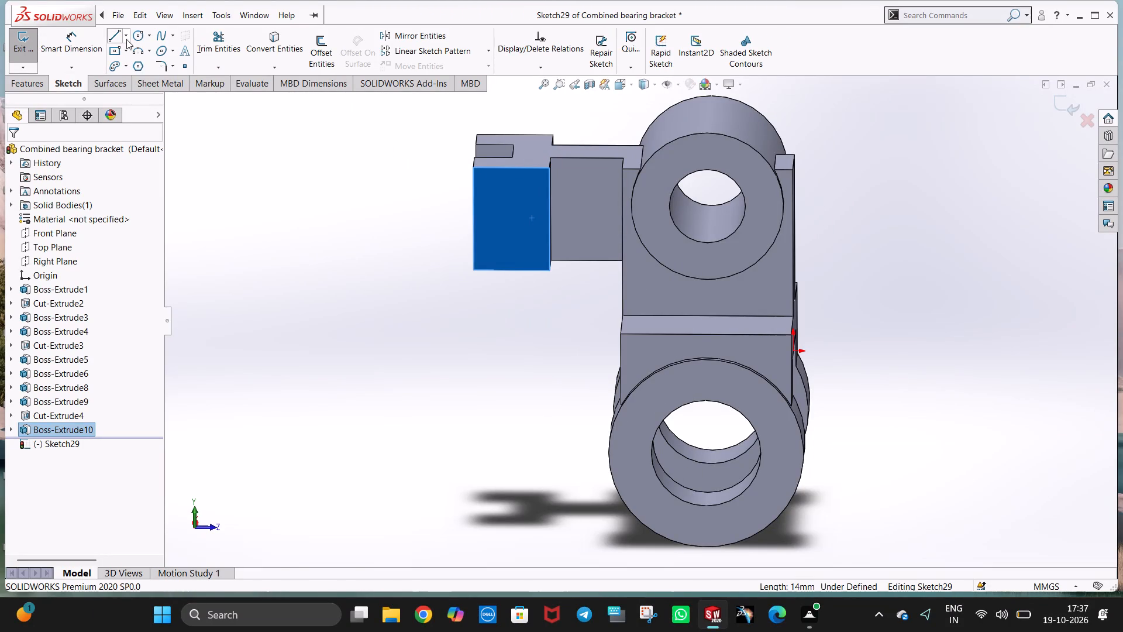
click(133, 39)
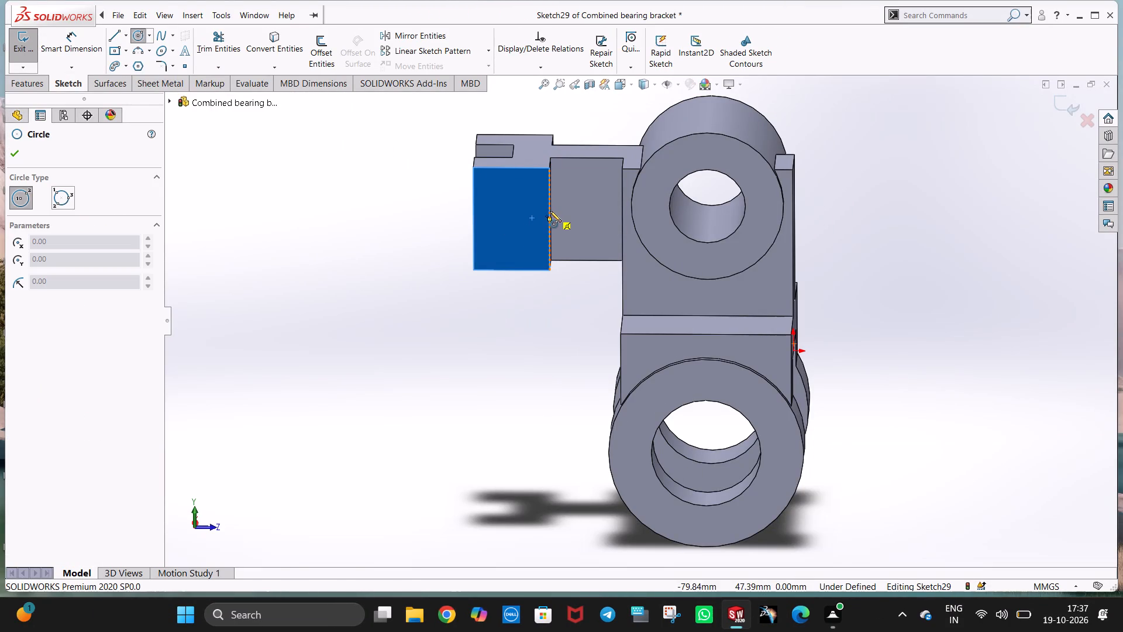
click(501, 219)
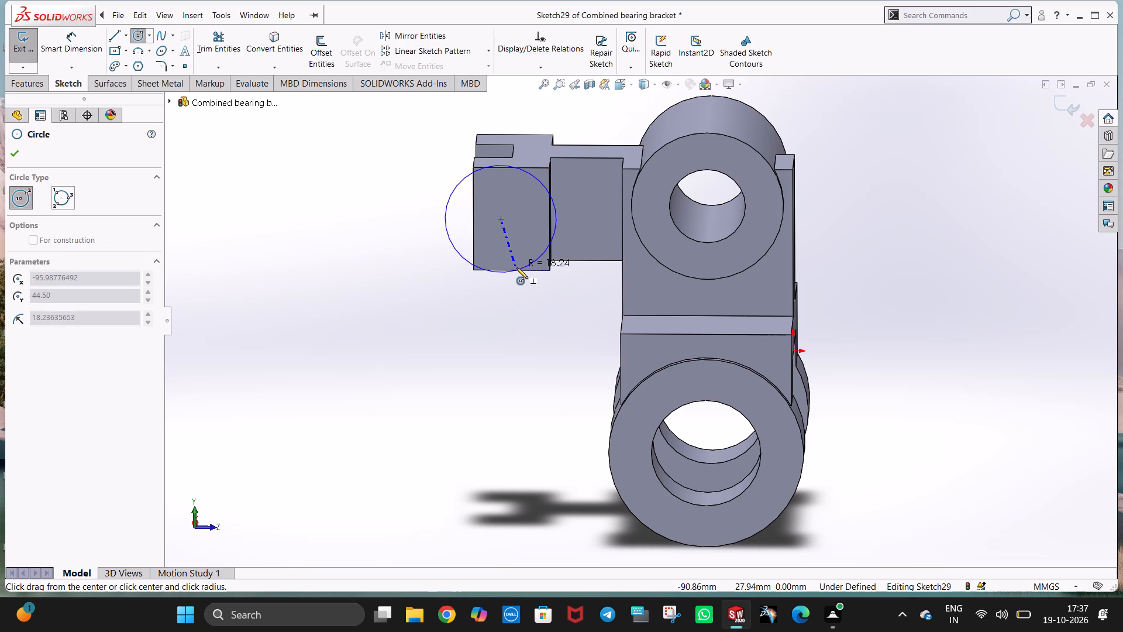
click(516, 268)
text(18)
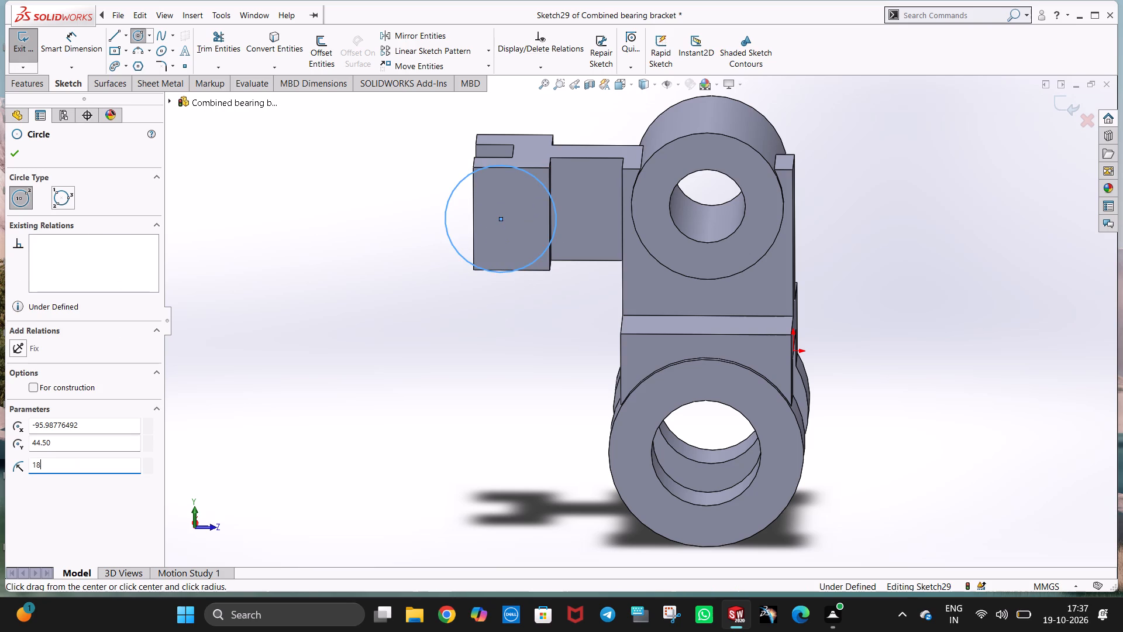
key(Return)
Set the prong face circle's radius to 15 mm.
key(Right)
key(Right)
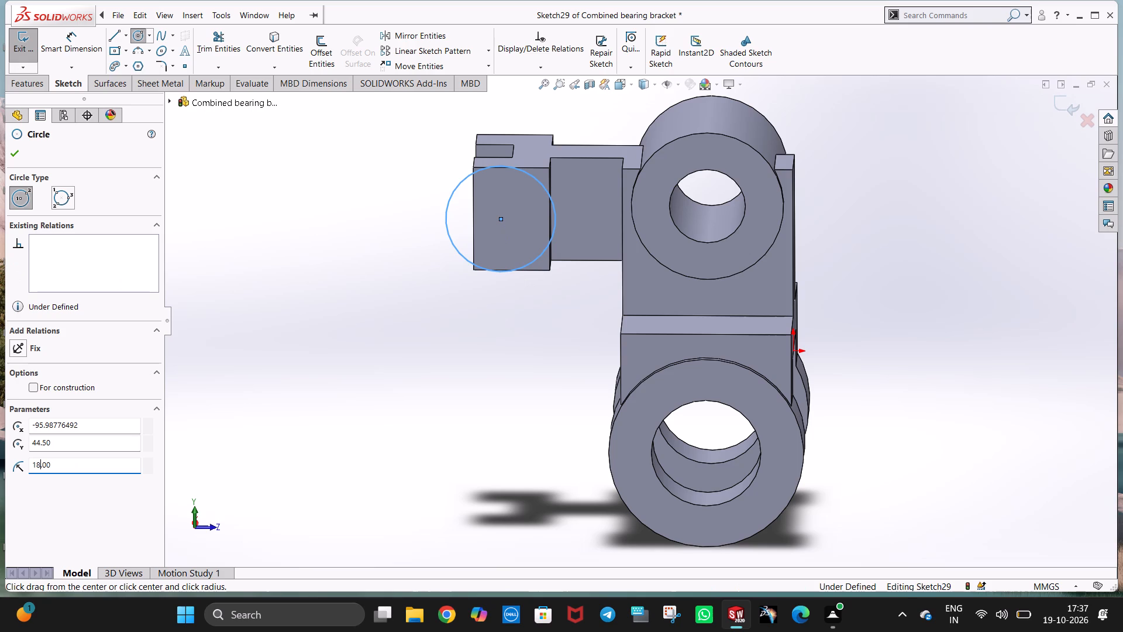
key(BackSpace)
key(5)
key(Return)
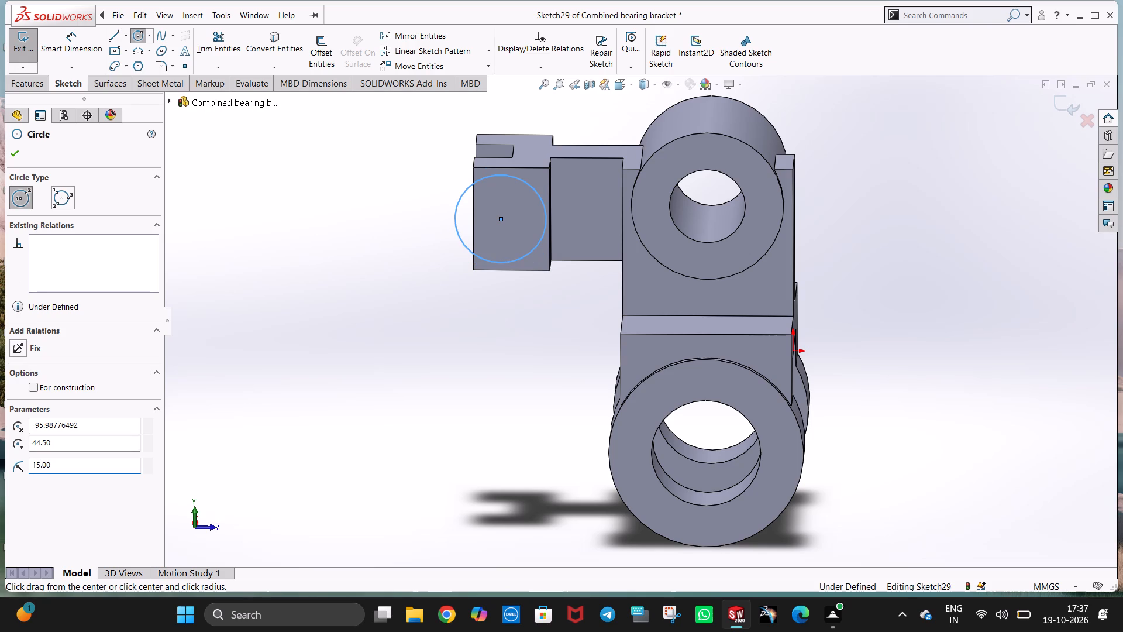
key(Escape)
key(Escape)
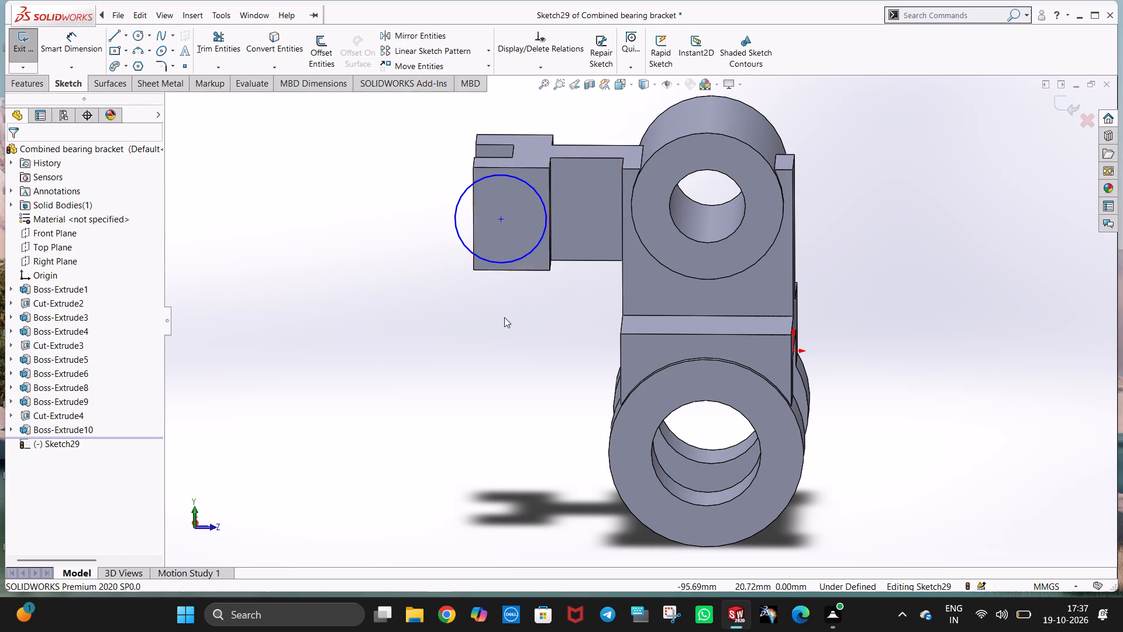
Delete the 15 mm radius circle from the prong face sketch.
click(505, 339)
click(509, 265)
key(Delete)
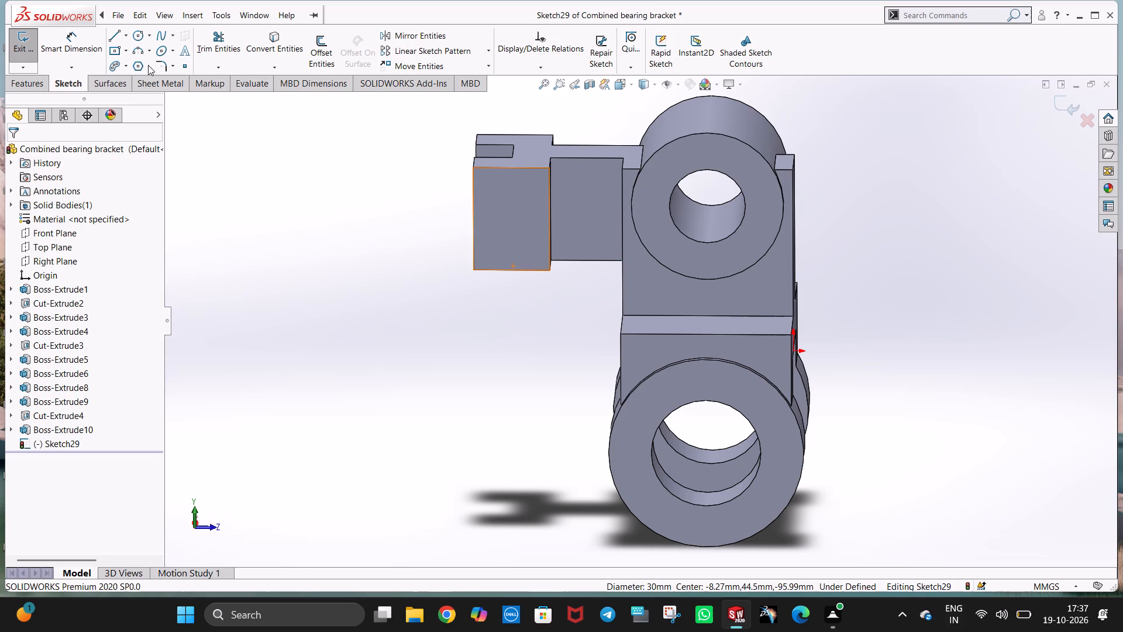
Draw a circle of 17.5 mm radius centred on the midpoint of the prong face's free end edge.
click(140, 39)
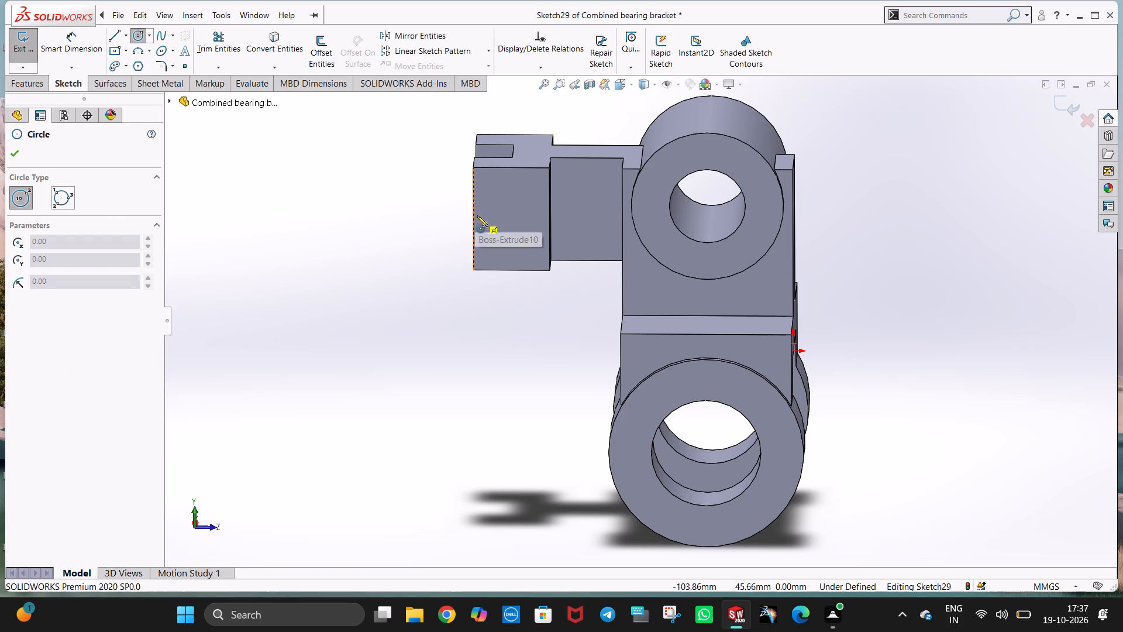
click(474, 219)
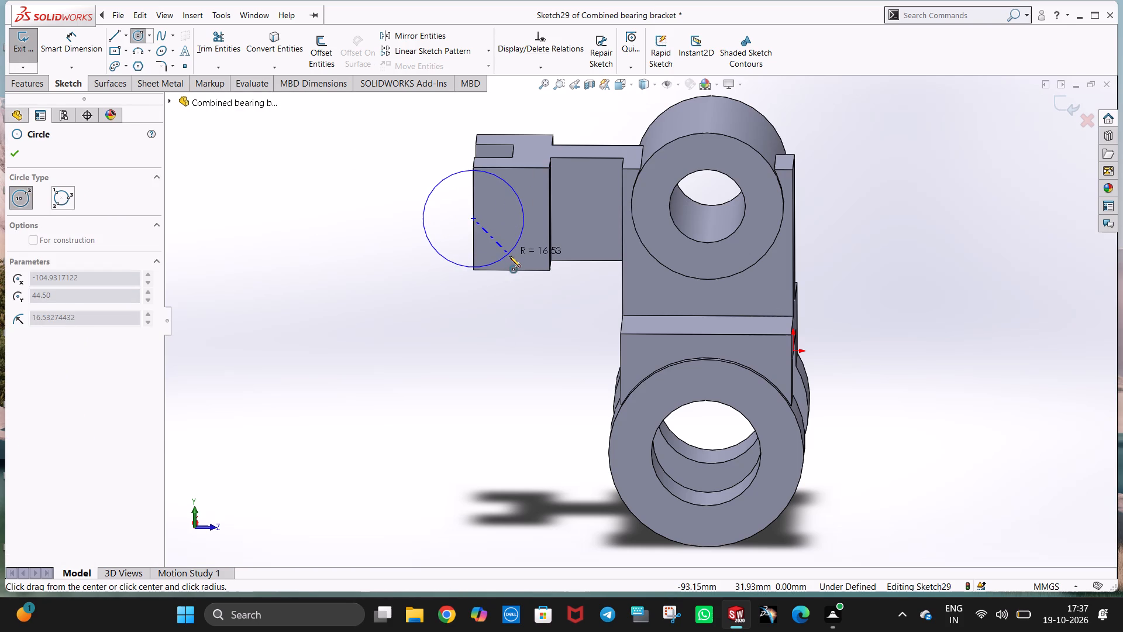
click(509, 256)
text(17.5)
key(Return)
key(Escape)
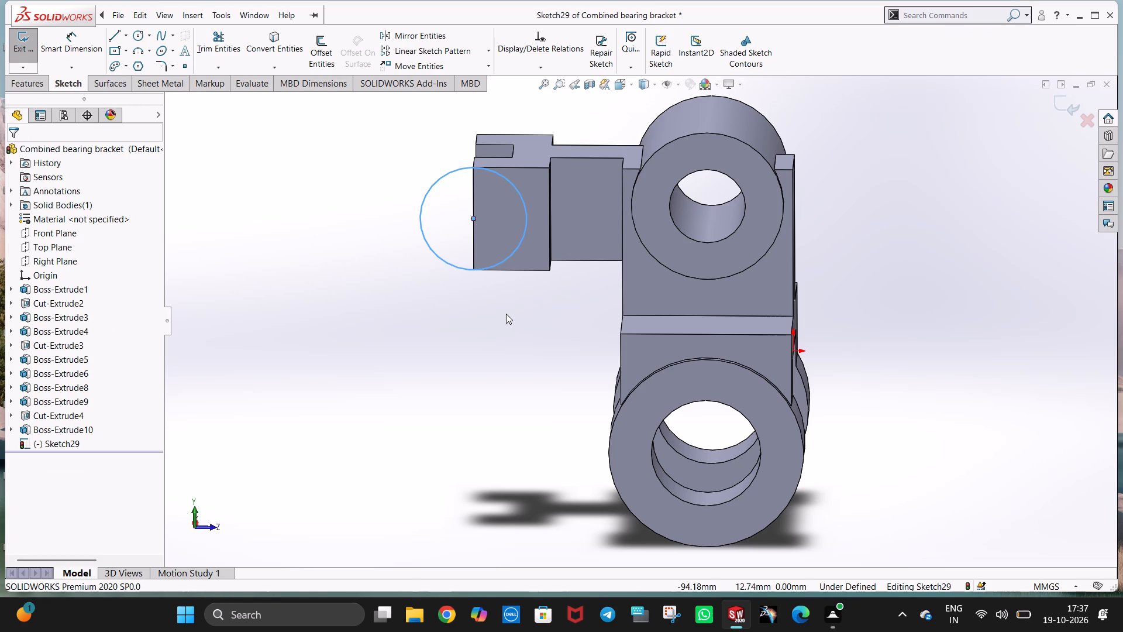
click(506, 314)
Add a concentric inner circle of 10 mm radius at the centre of the 17.5 mm radius circle.
middle_drag(506, 314, 600, 297)
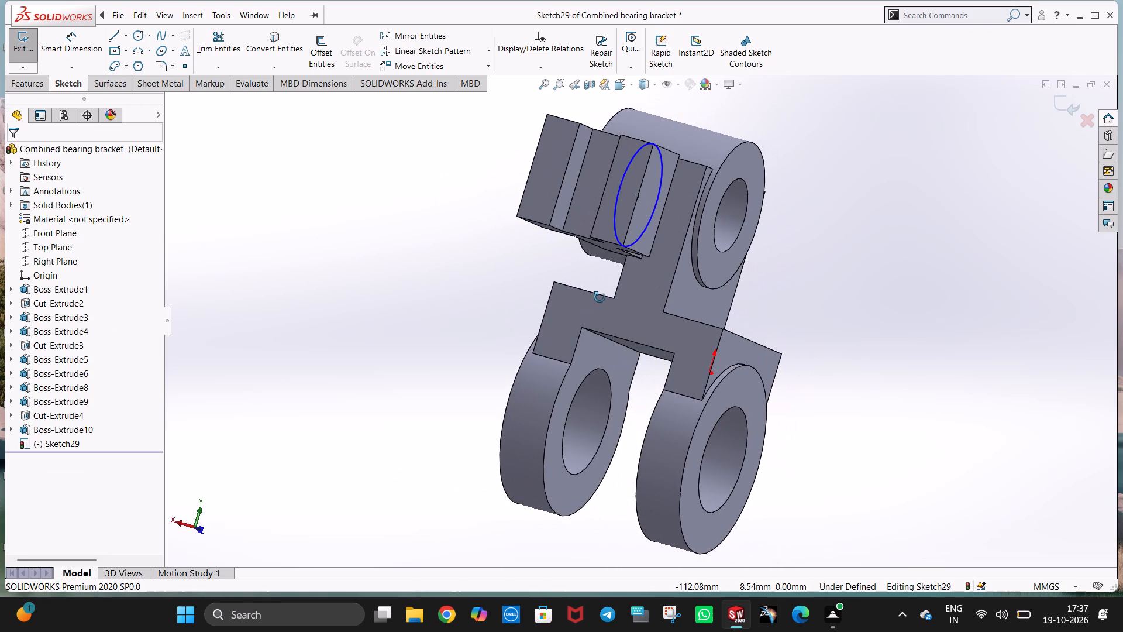
middle_drag(600, 297, 543, 310)
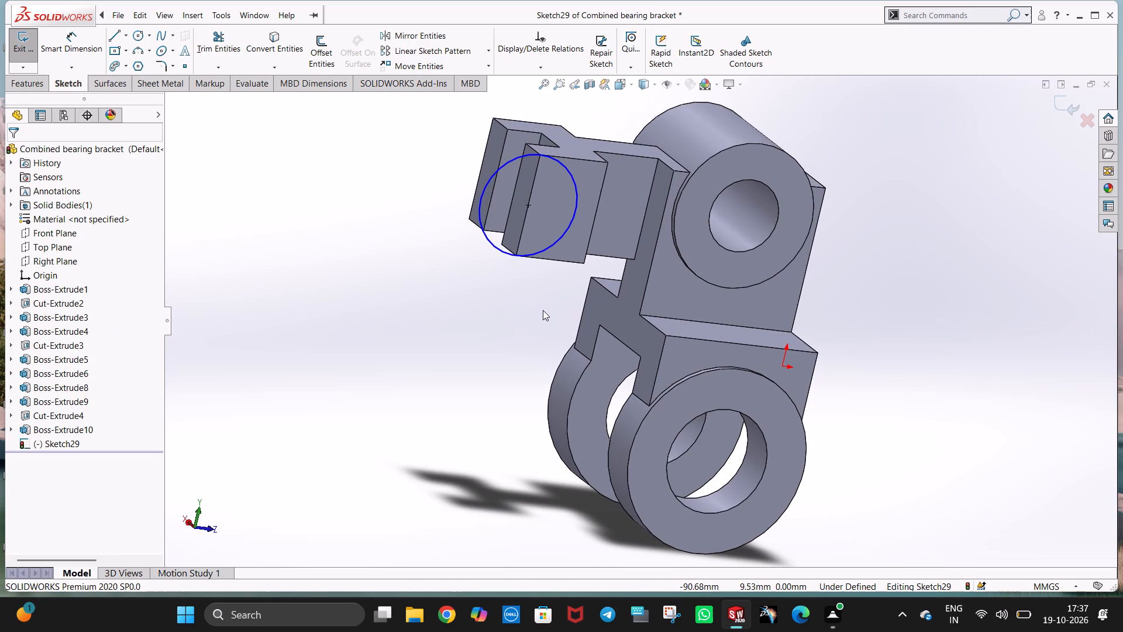
key(ctrl+7)
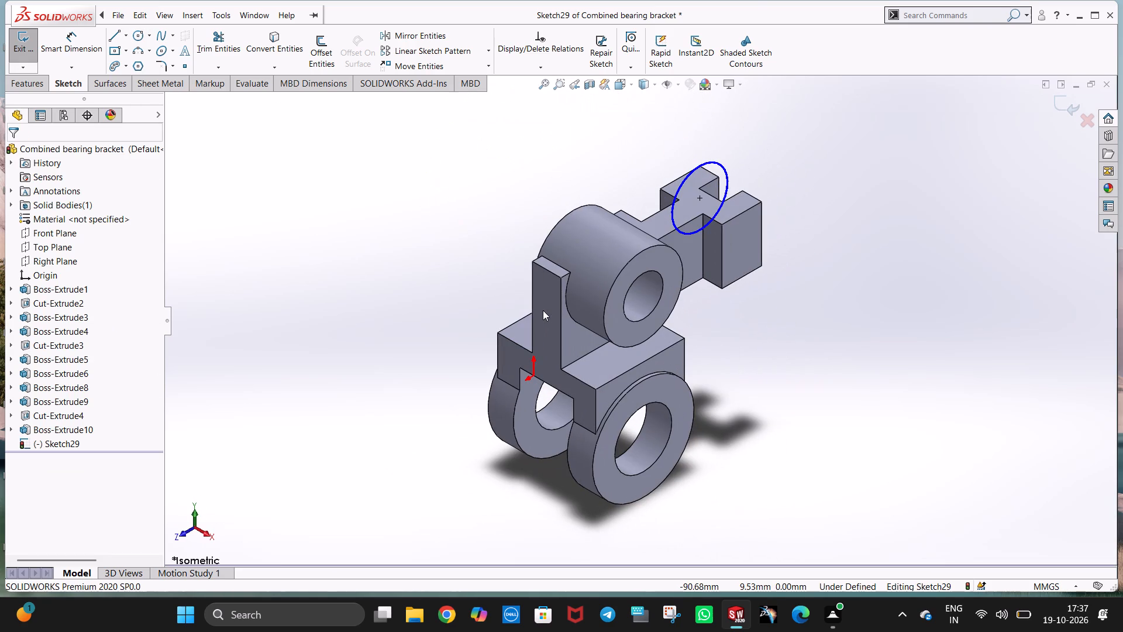
key(ctrl+4)
key(ctrl+3)
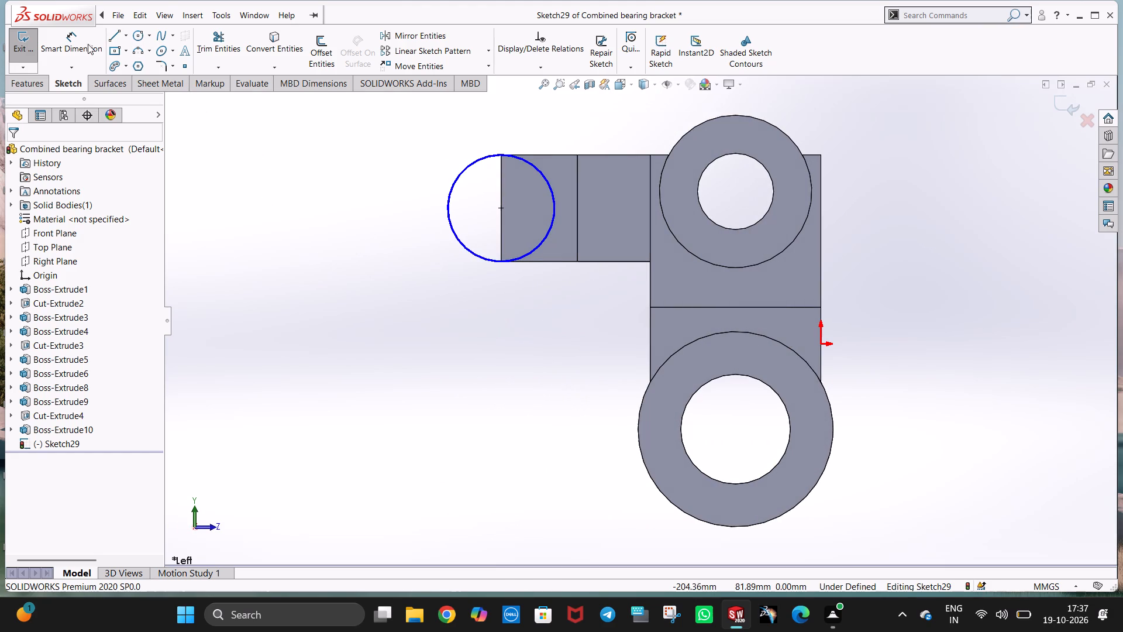
click(39, 84)
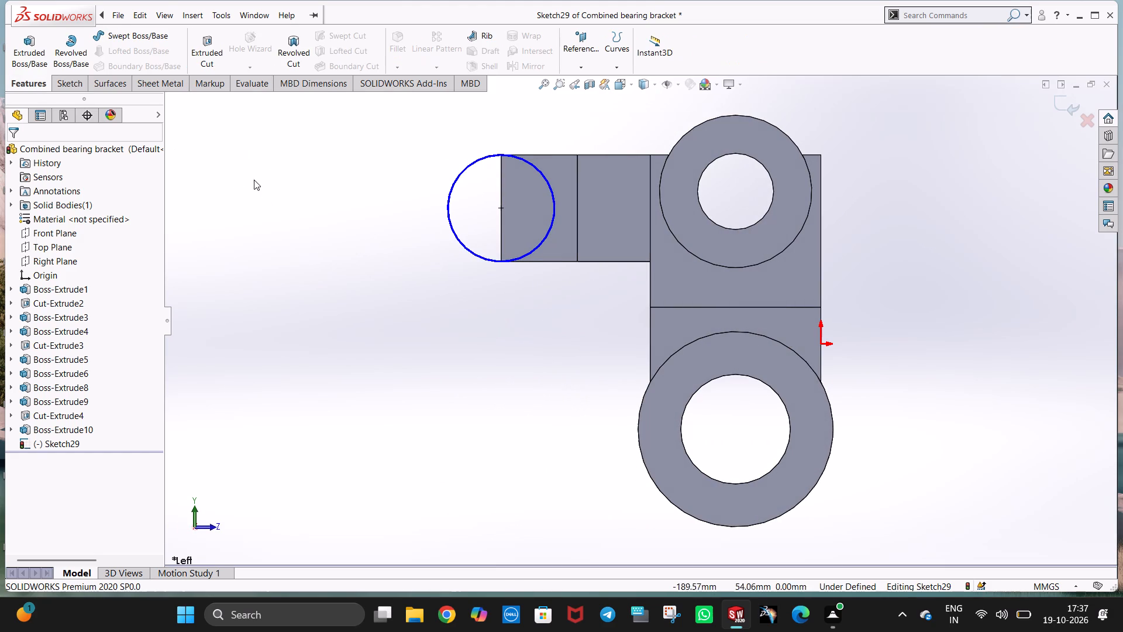
click(254, 180)
click(80, 85)
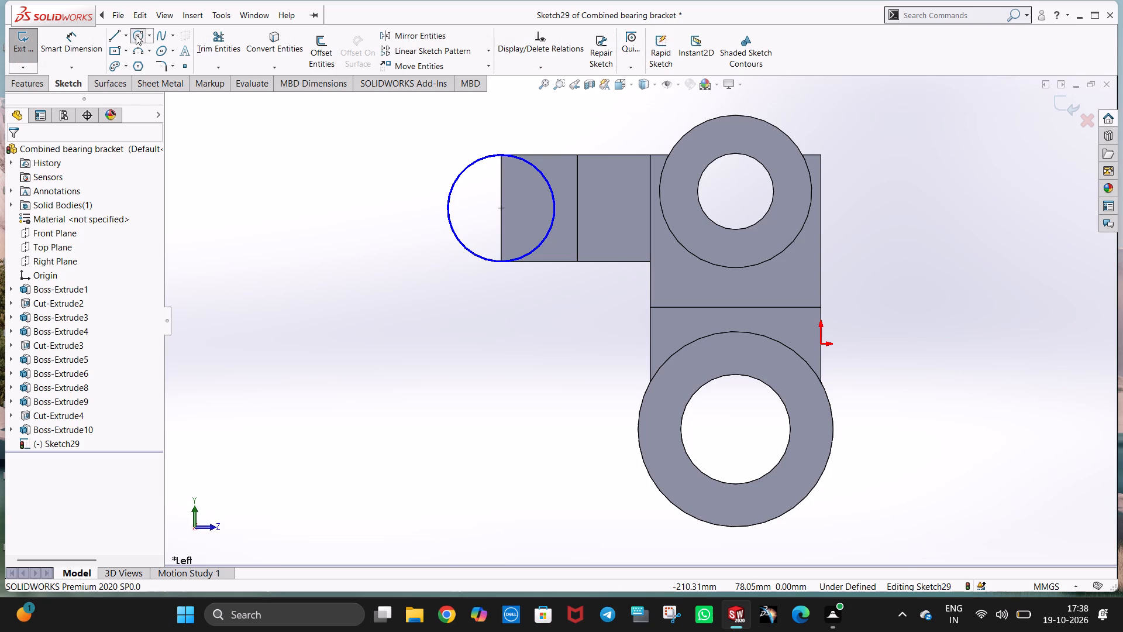
click(136, 35)
click(500, 208)
click(515, 238)
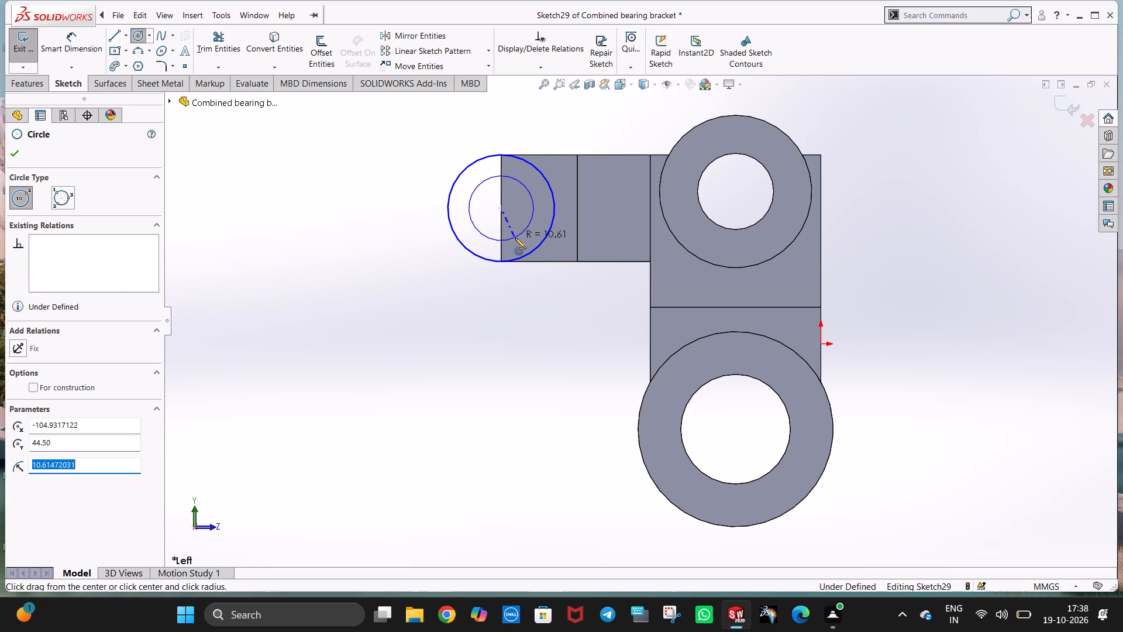
text(10)
key(Return)
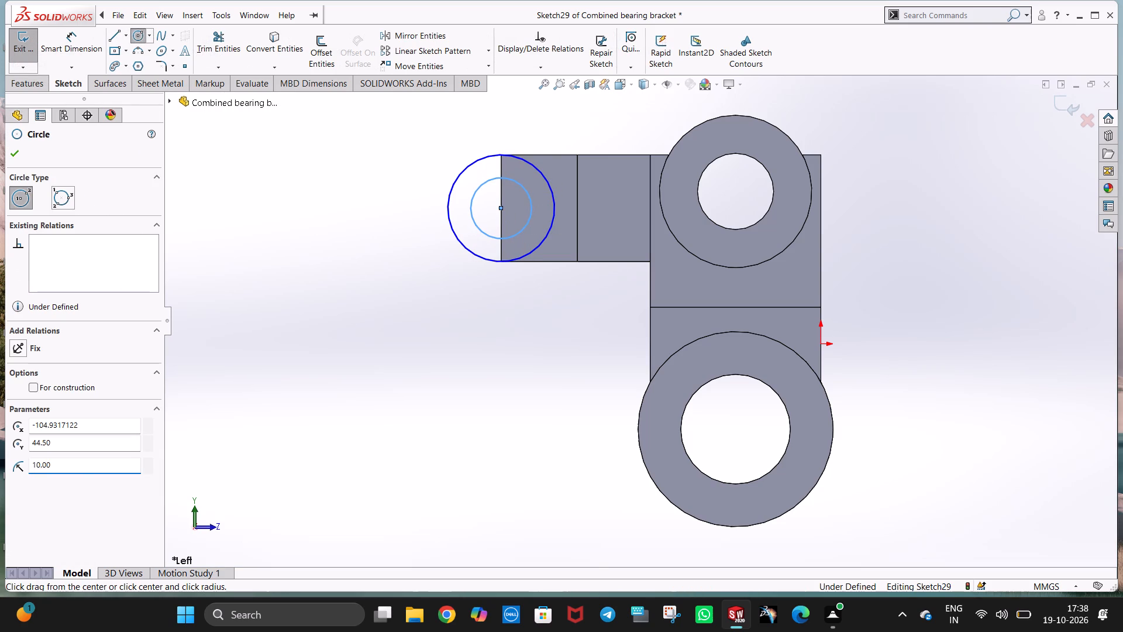
key(Escape)
key(Escape)
click(512, 319)
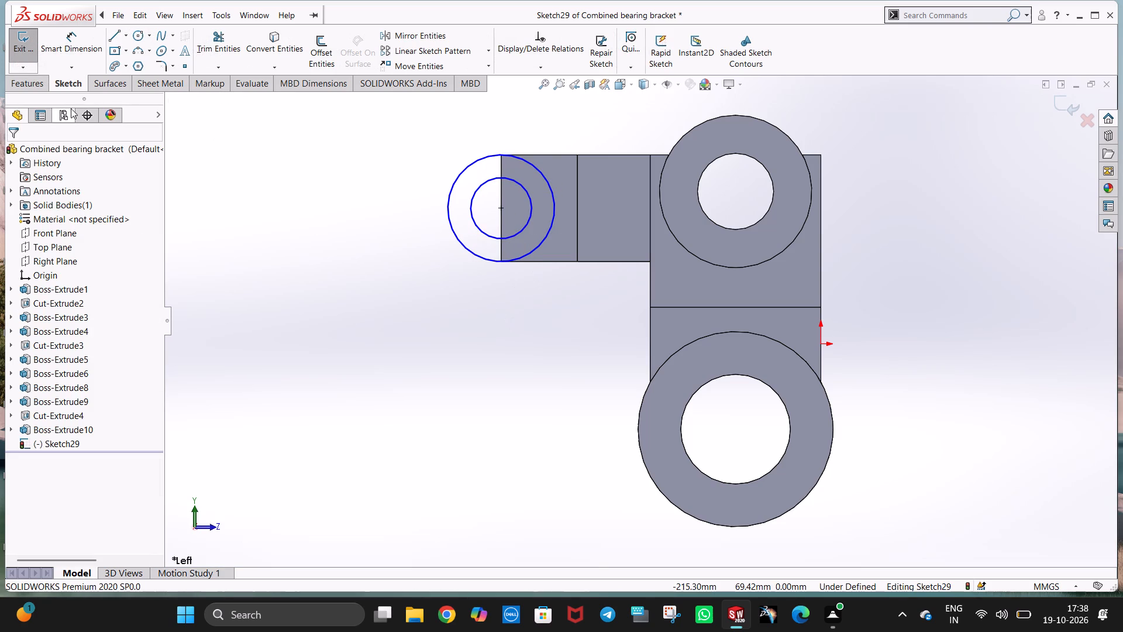
Extrude the ring between the two circles outward from the prong face as a merged blind boss 2 mm deep.
click(37, 87)
click(33, 64)
middle_drag(394, 277, 473, 320)
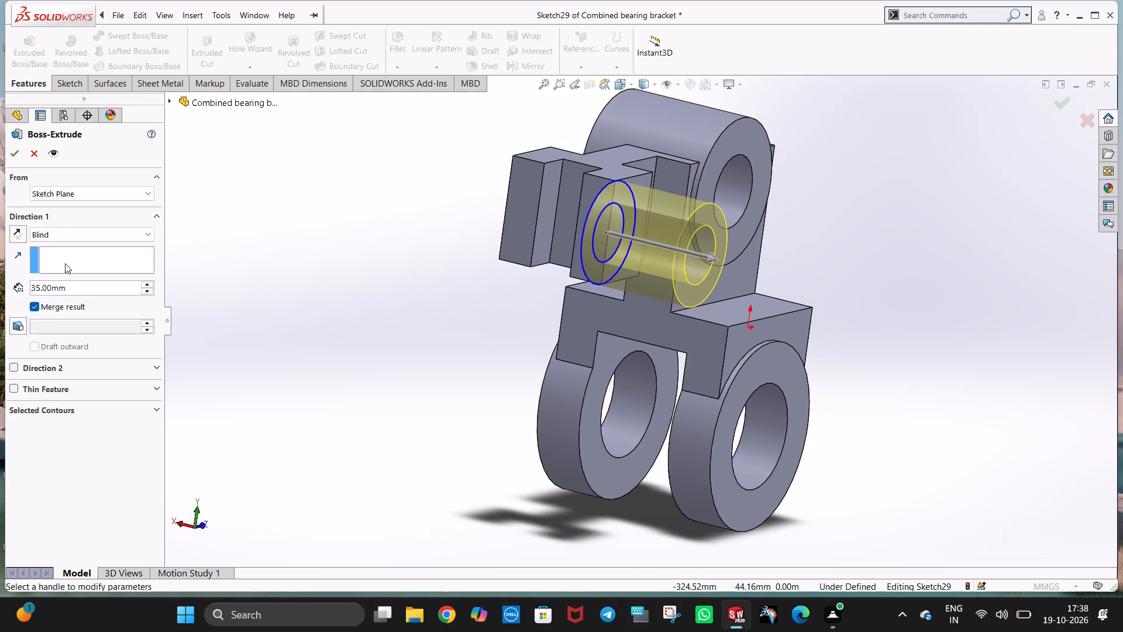
drag(75, 285, 50, 287)
key(2)
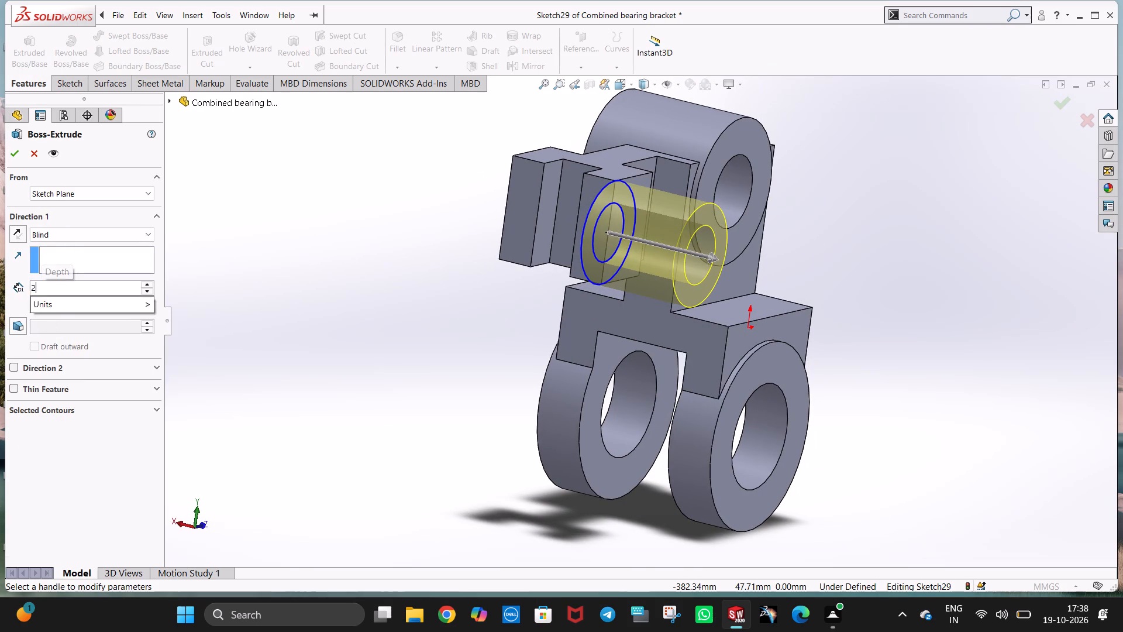
key(Return)
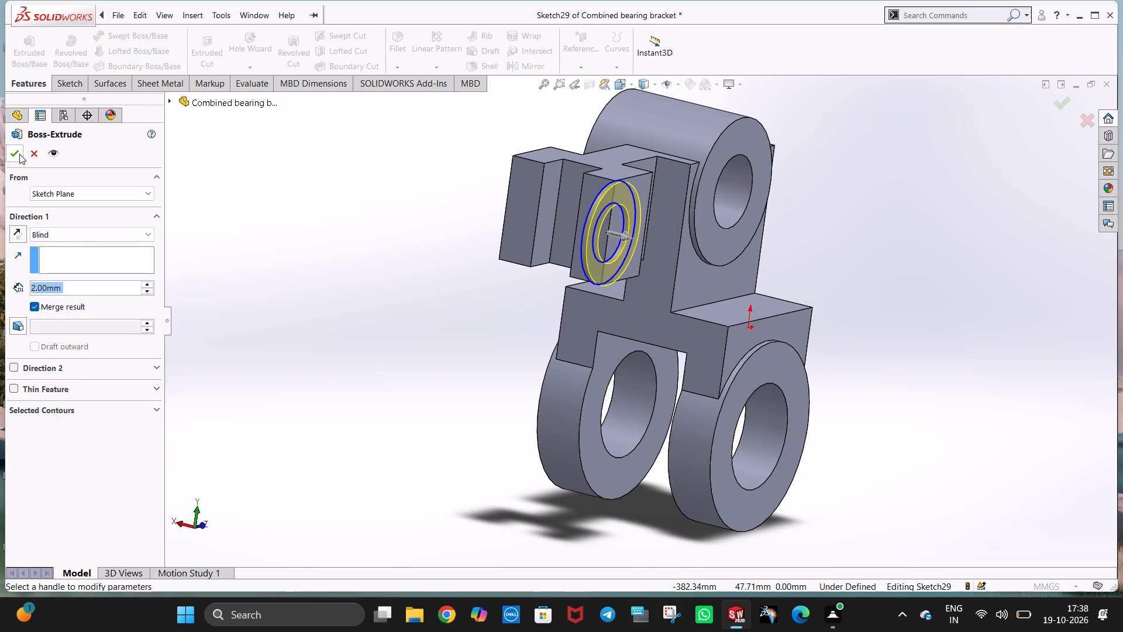
click(19, 154)
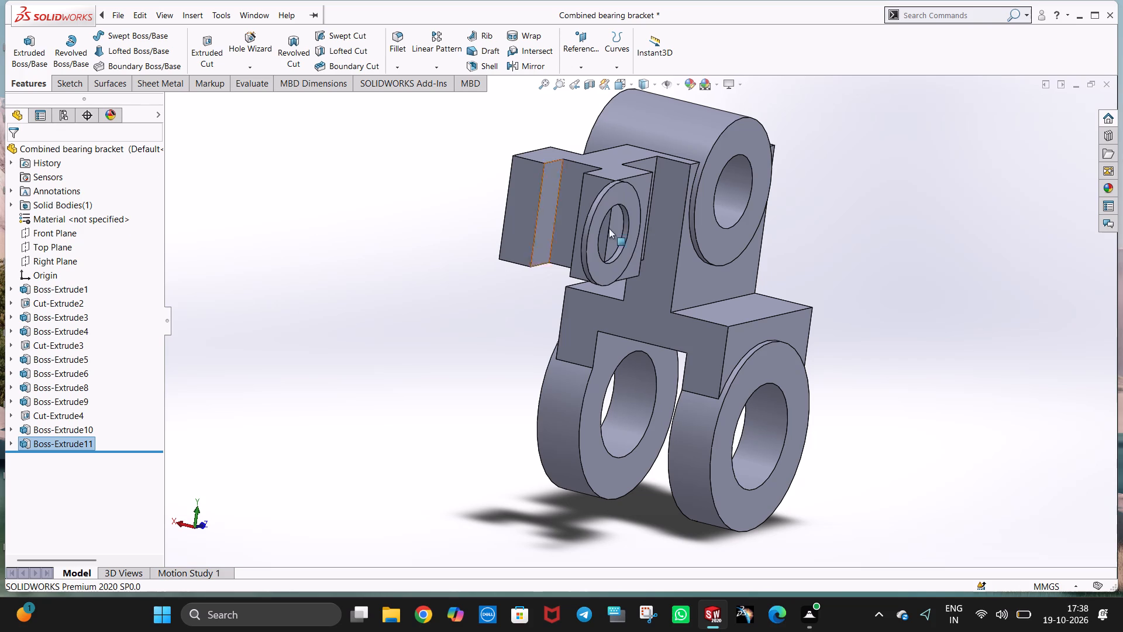
Sketch concentric circles of 10 mm and 17.5 mm radius on the prong face inside the ring, matching the ring's inner and outer edges.
key(ctrl+7)
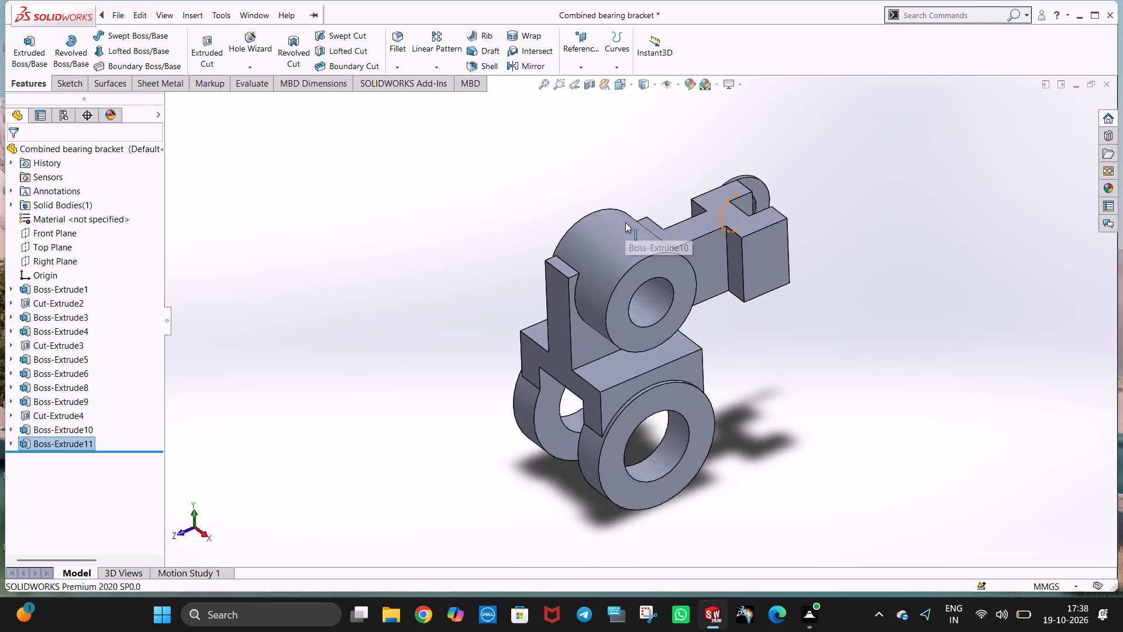
key(ctrl+8)
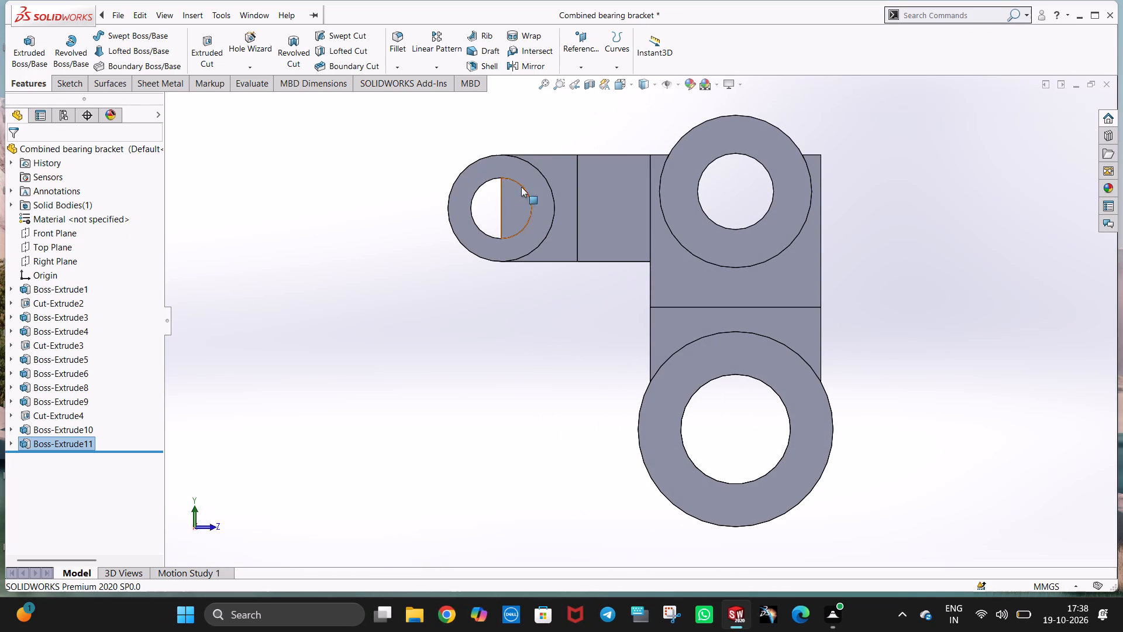
right_click(523, 196)
click(547, 183)
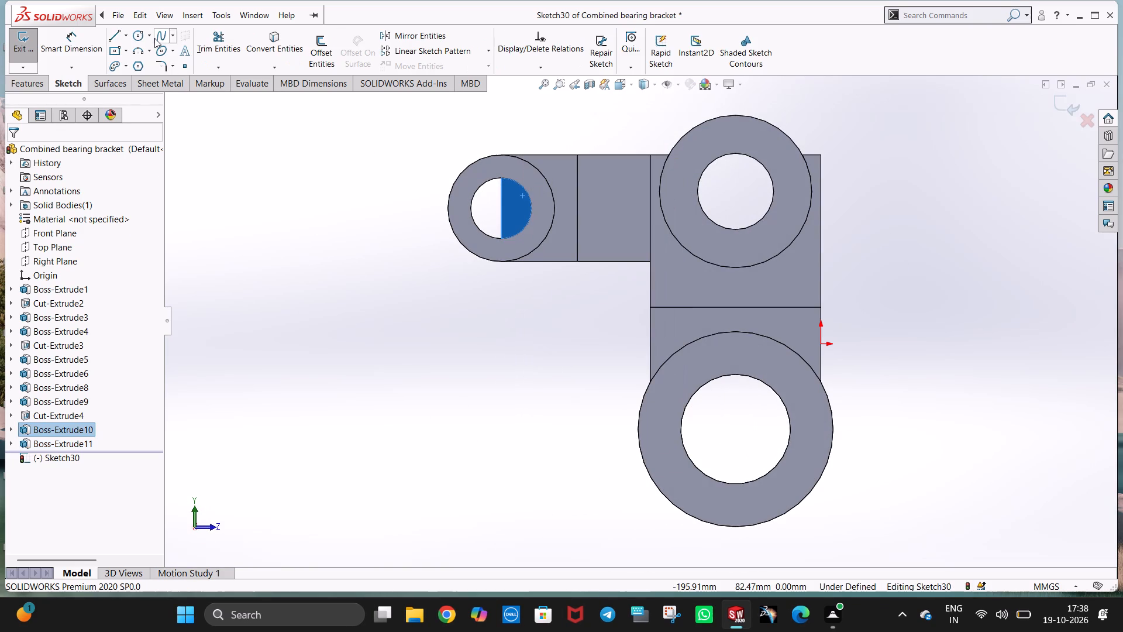
click(142, 35)
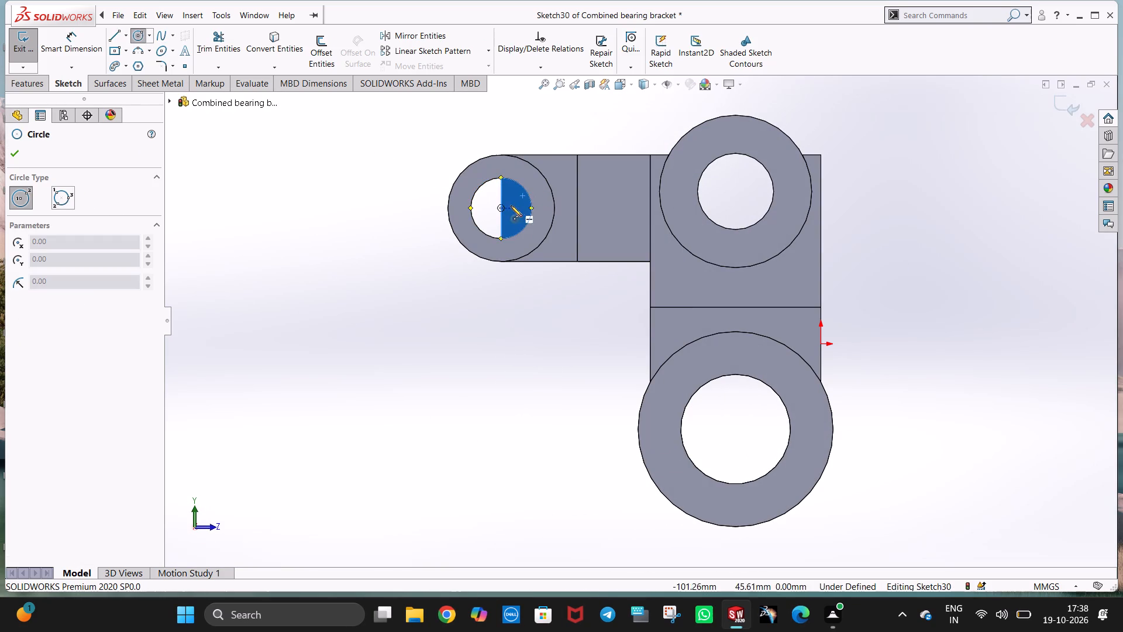
click(503, 208)
click(514, 237)
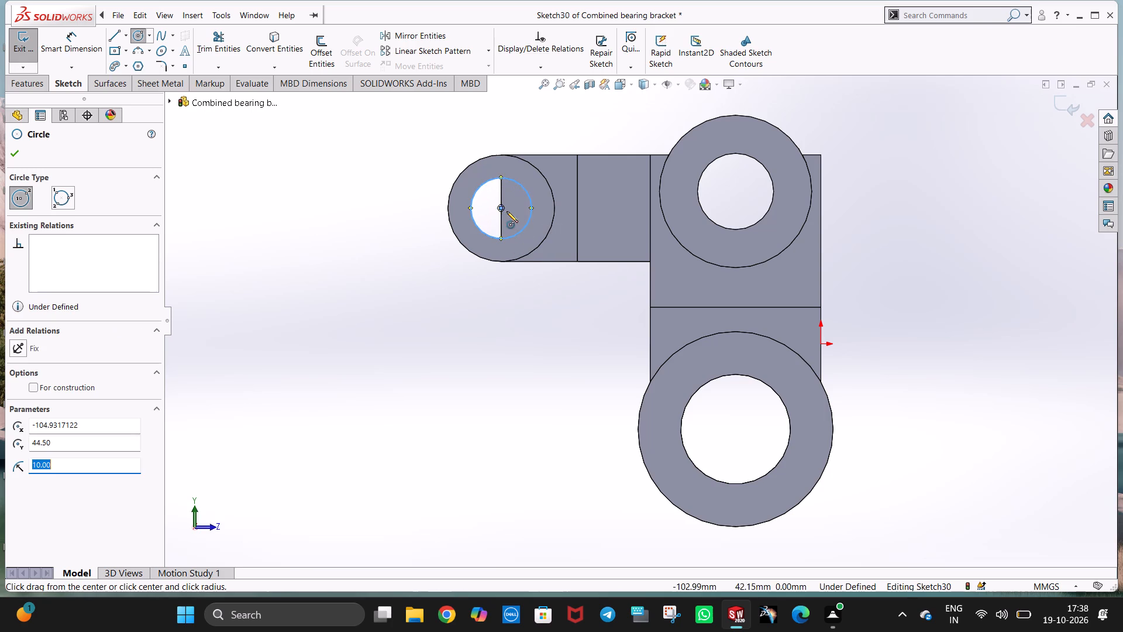
click(500, 207)
click(523, 256)
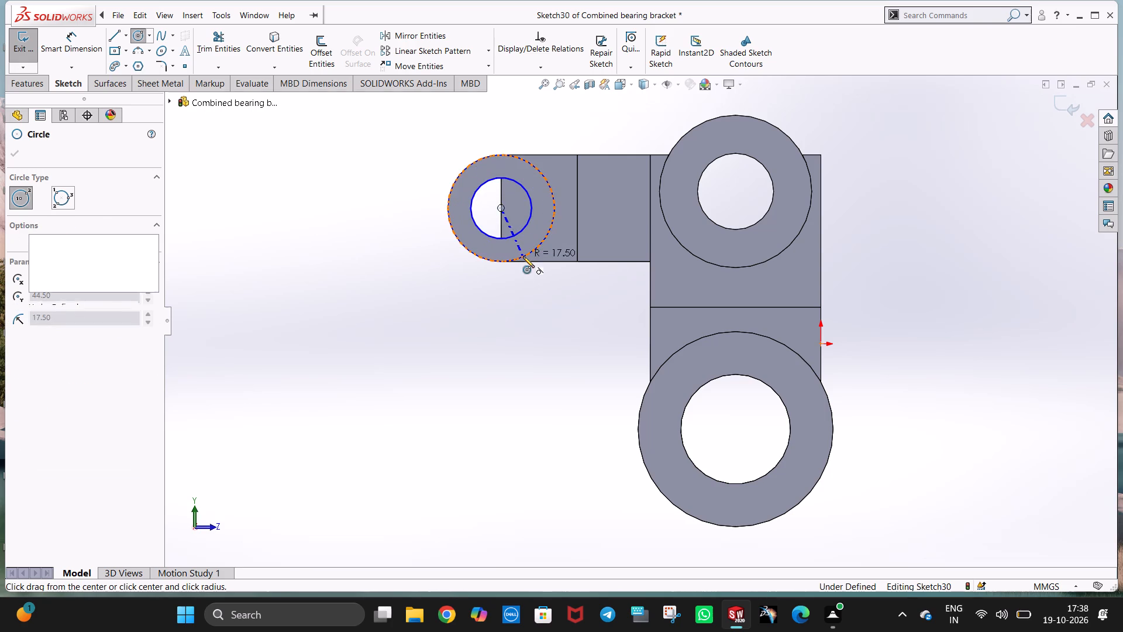
key(Escape)
key(Escape)
Set up a blind boss extrude of the two concentric circles, reversed towards the fork's opposite prong.
middle_drag(480, 311, 587, 363)
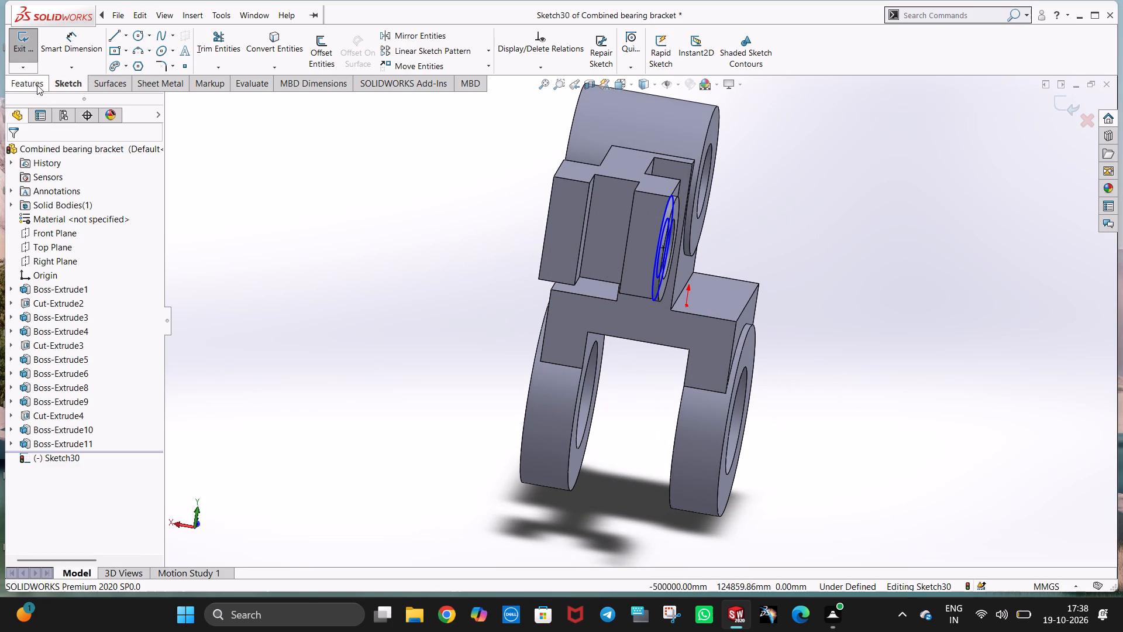
click(37, 84)
click(39, 59)
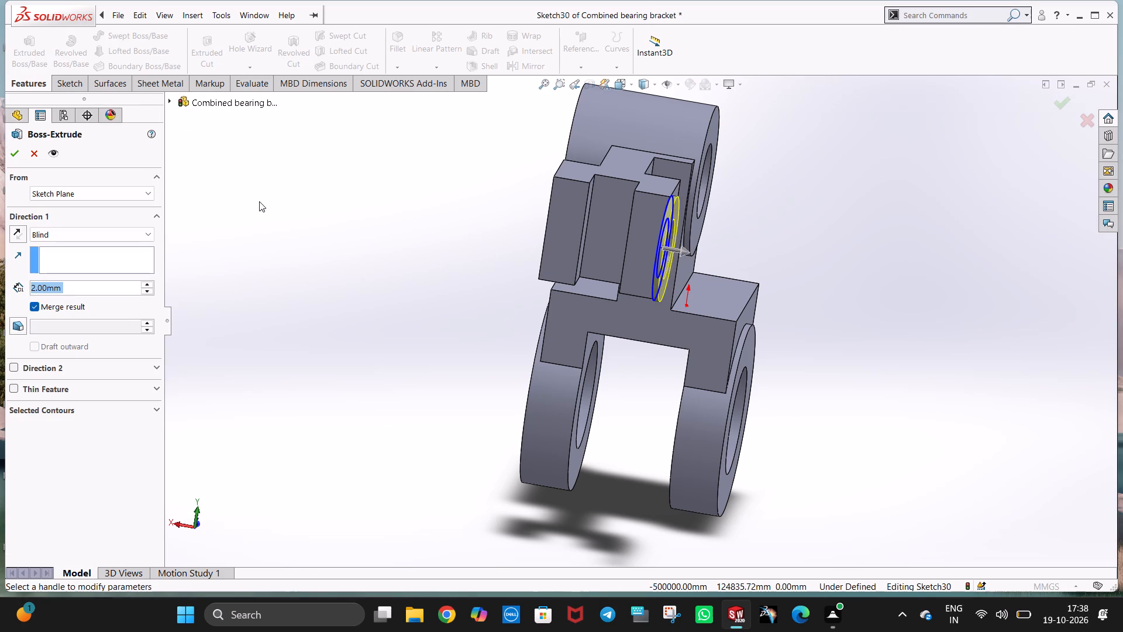
click(13, 236)
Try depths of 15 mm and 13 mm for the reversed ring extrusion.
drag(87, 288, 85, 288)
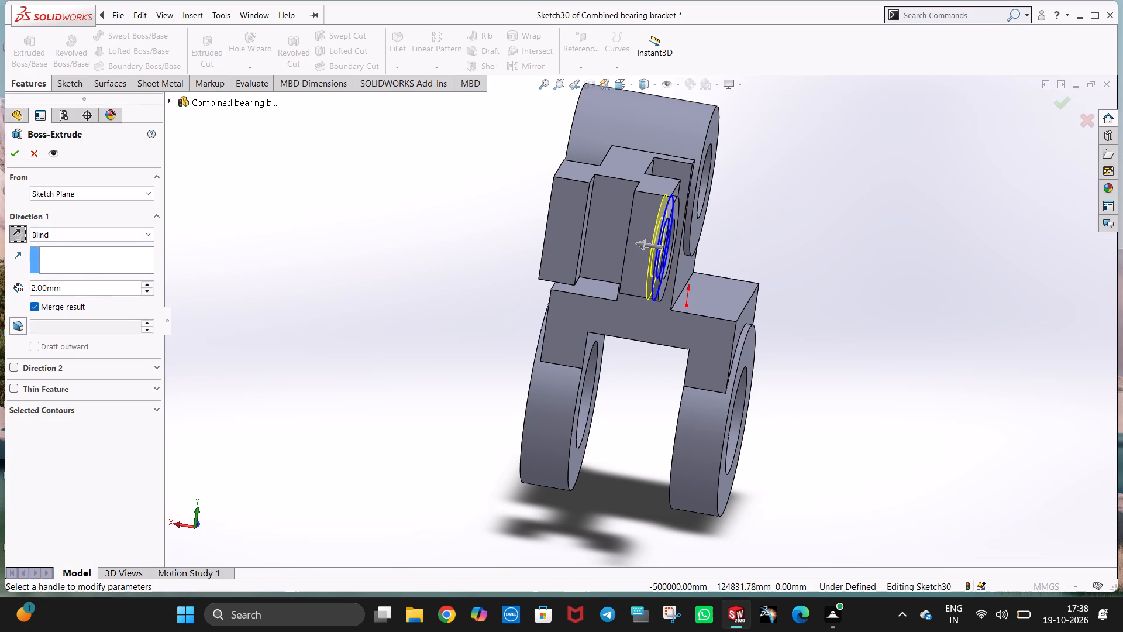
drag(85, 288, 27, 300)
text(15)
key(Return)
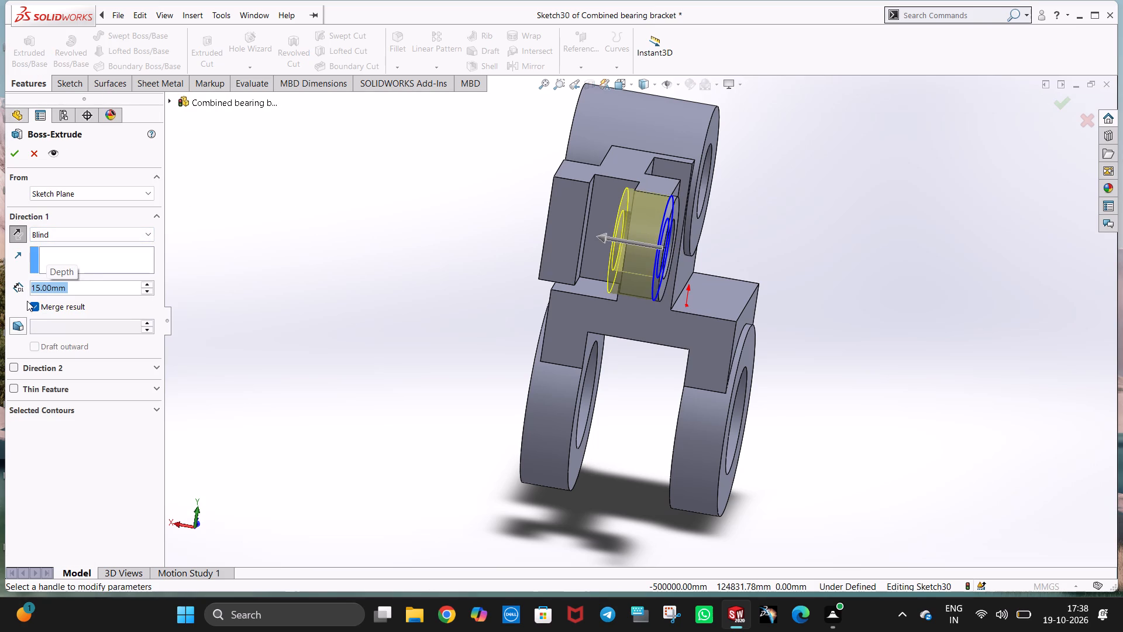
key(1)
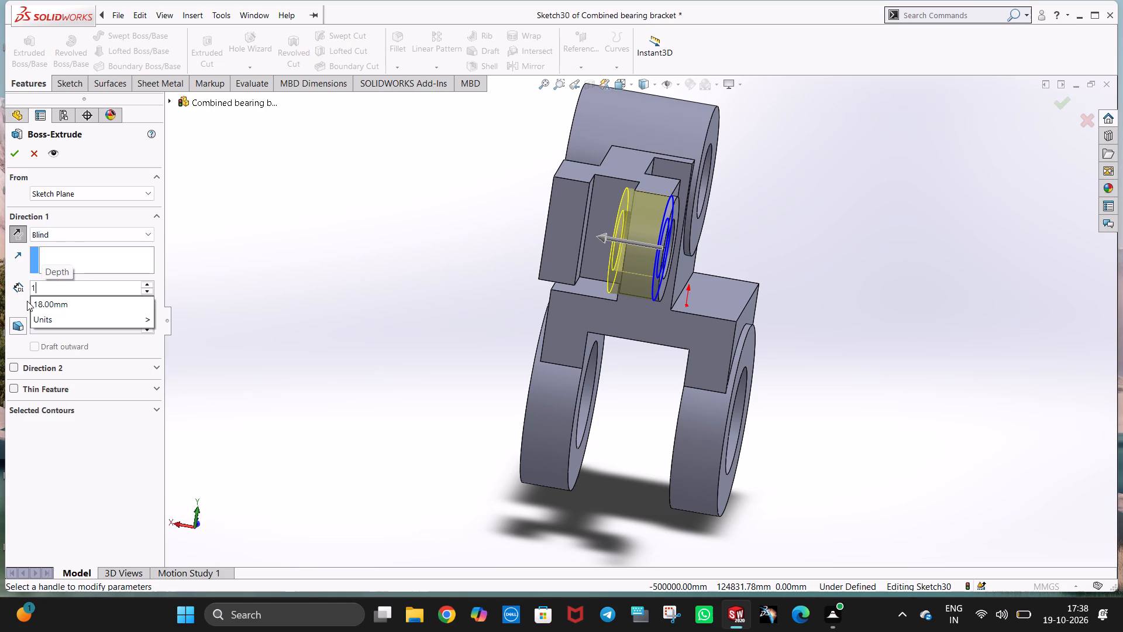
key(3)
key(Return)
Set the reversed ring extrusion's depth to 12 mm and complete the merged boss extrude.
text(12)
key(Return)
middle_drag(370, 374, 372, 375)
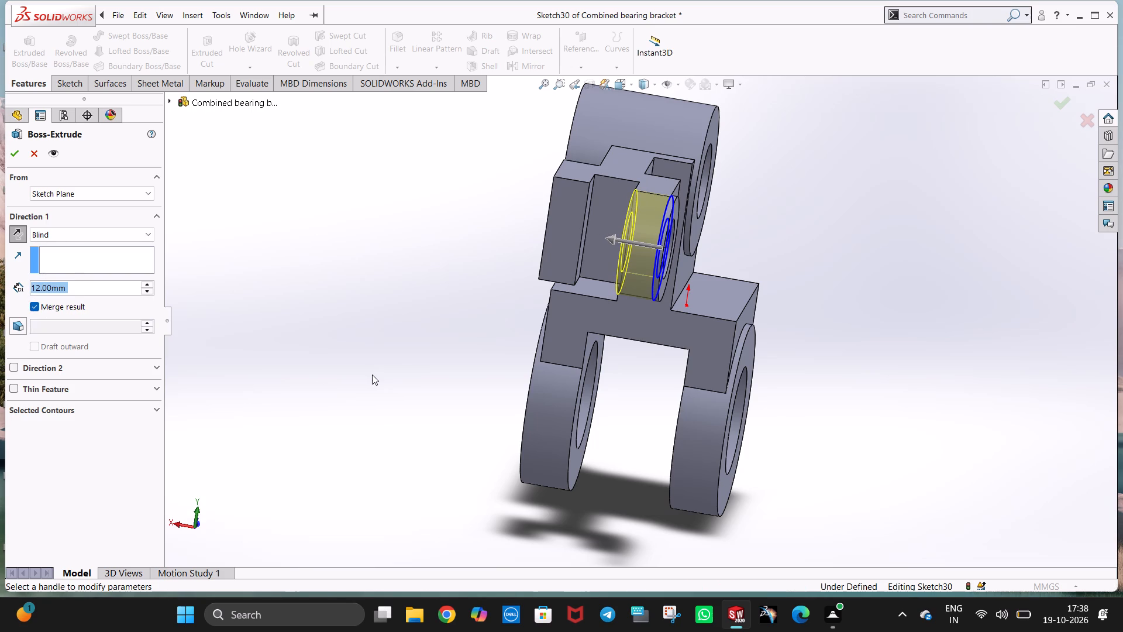
middle_drag(372, 375, 369, 442)
middle_drag(436, 344, 419, 414)
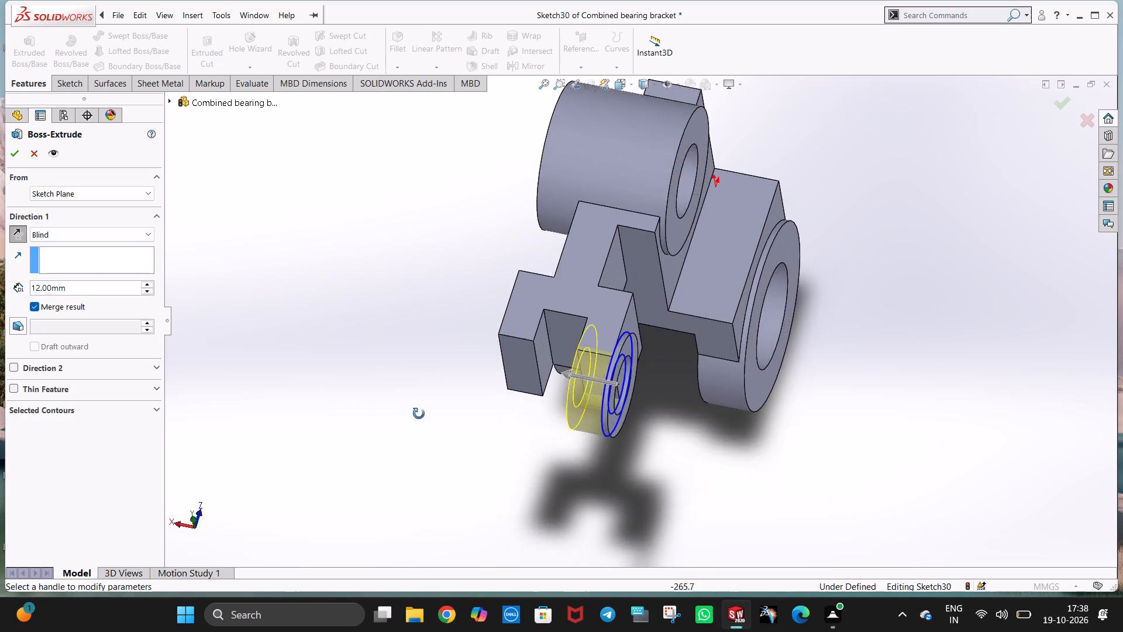
middle_drag(419, 414, 430, 466)
click(13, 156)
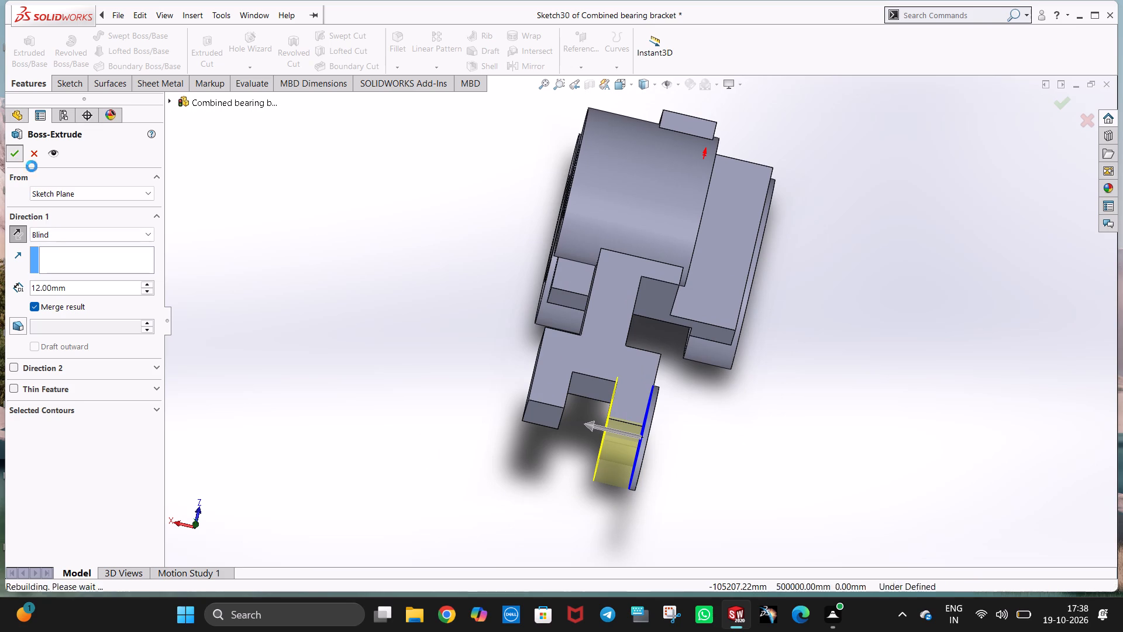
Sketch a 10 mm radius circle on the prong face inside the ring, matching the ring's inner edge.
middle_drag(534, 360, 474, 283)
right_click(527, 367)
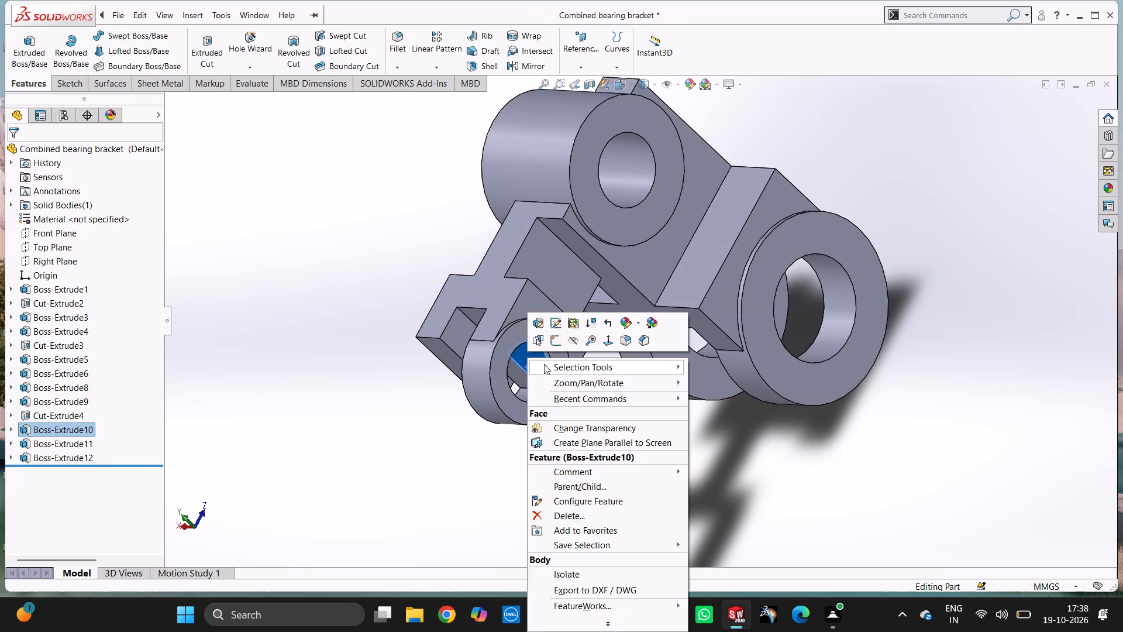
click(556, 341)
click(133, 33)
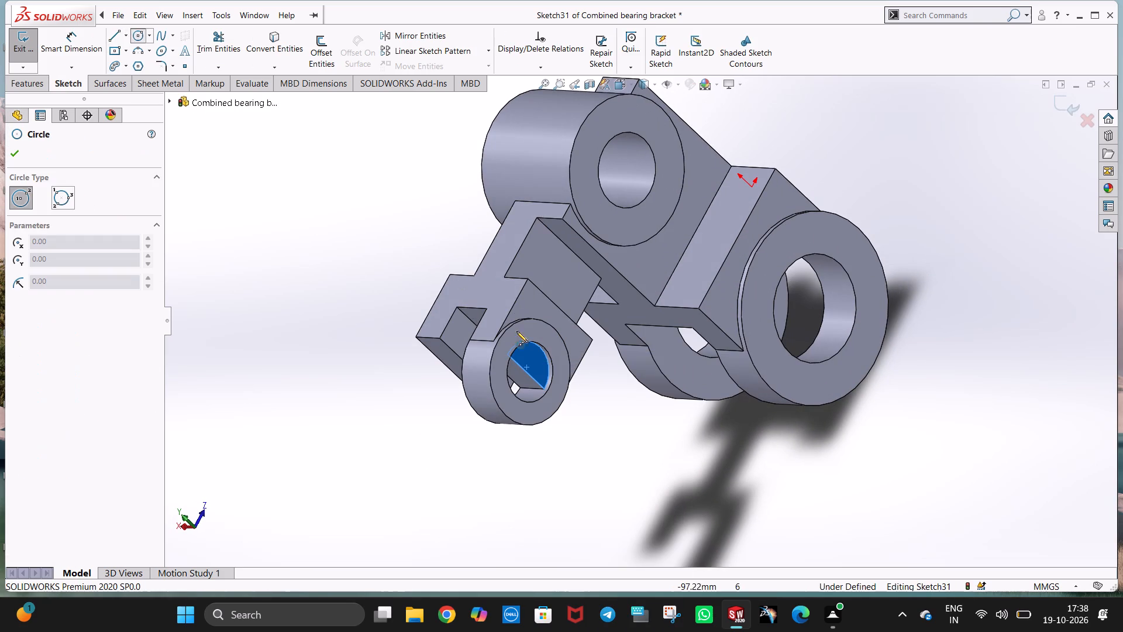
click(526, 372)
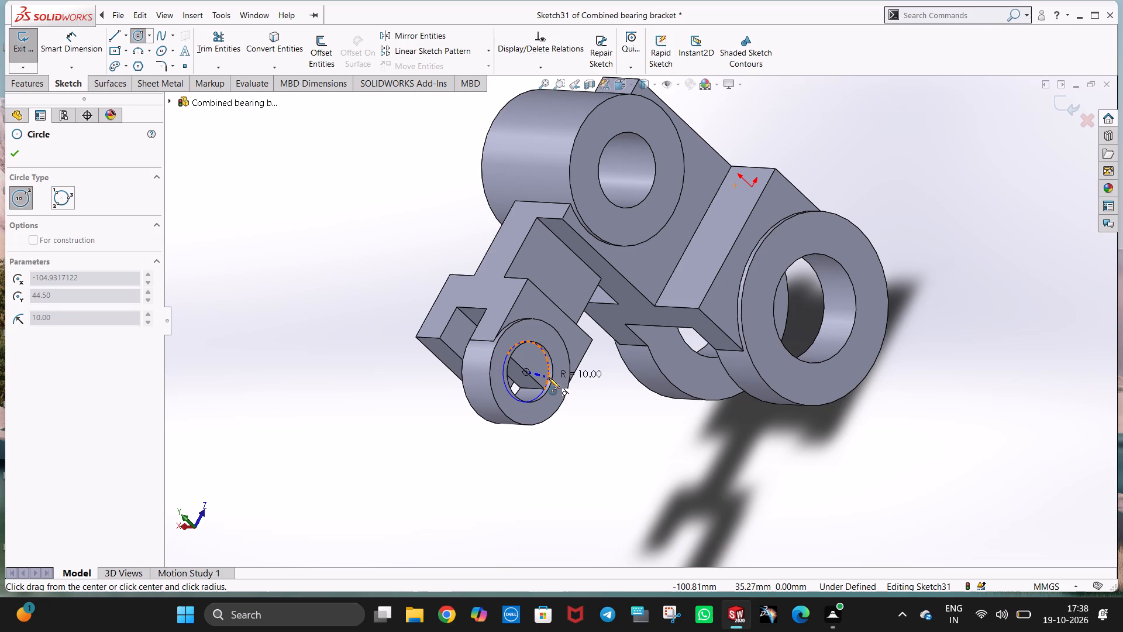
key(ctrl+4)
key(ctrl+4)
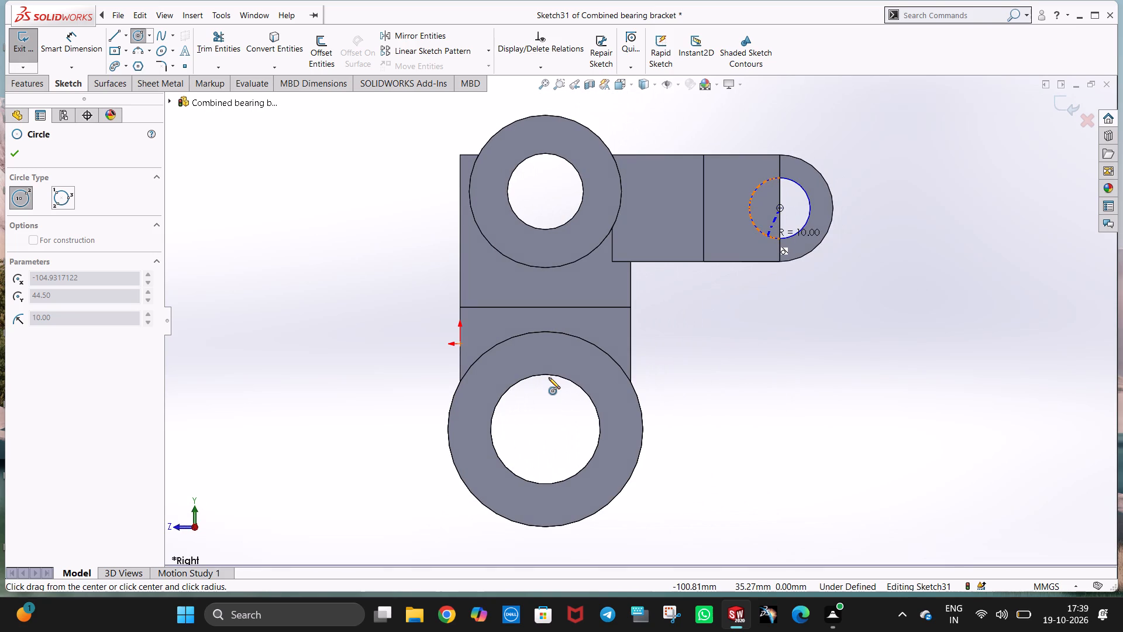
key(ctrl+3)
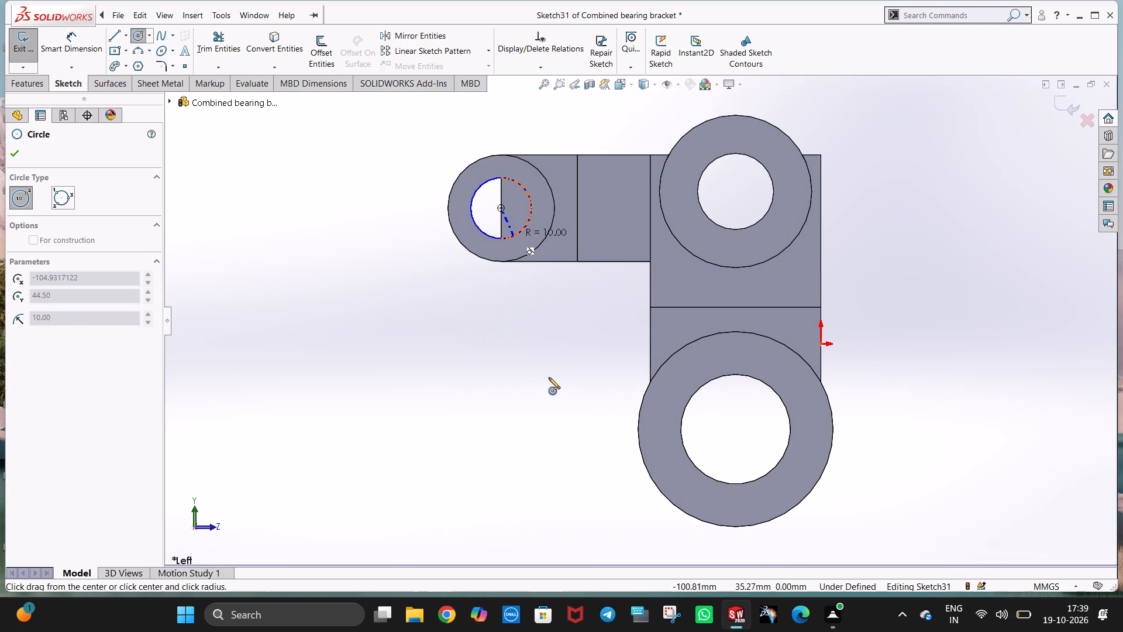
click(521, 231)
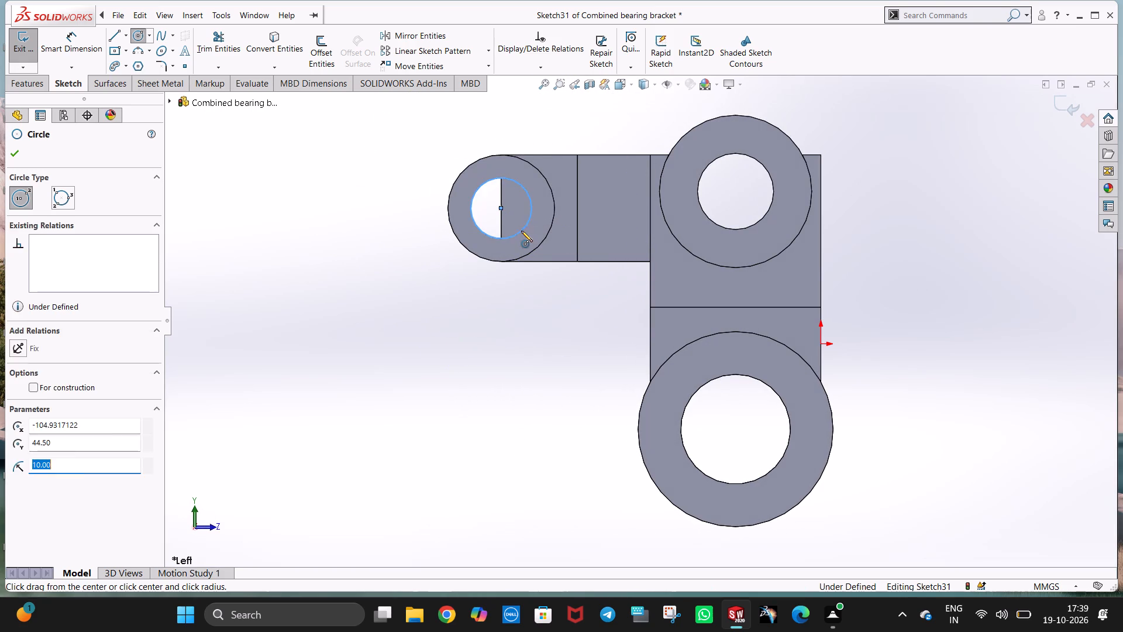
key(Escape)
key(Escape)
click(446, 362)
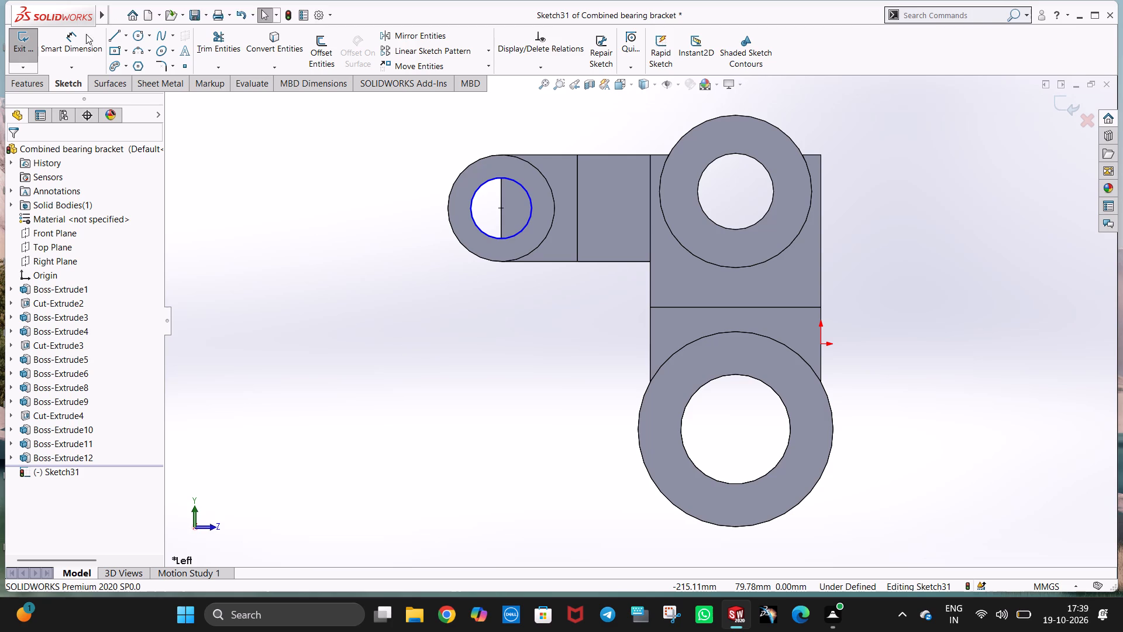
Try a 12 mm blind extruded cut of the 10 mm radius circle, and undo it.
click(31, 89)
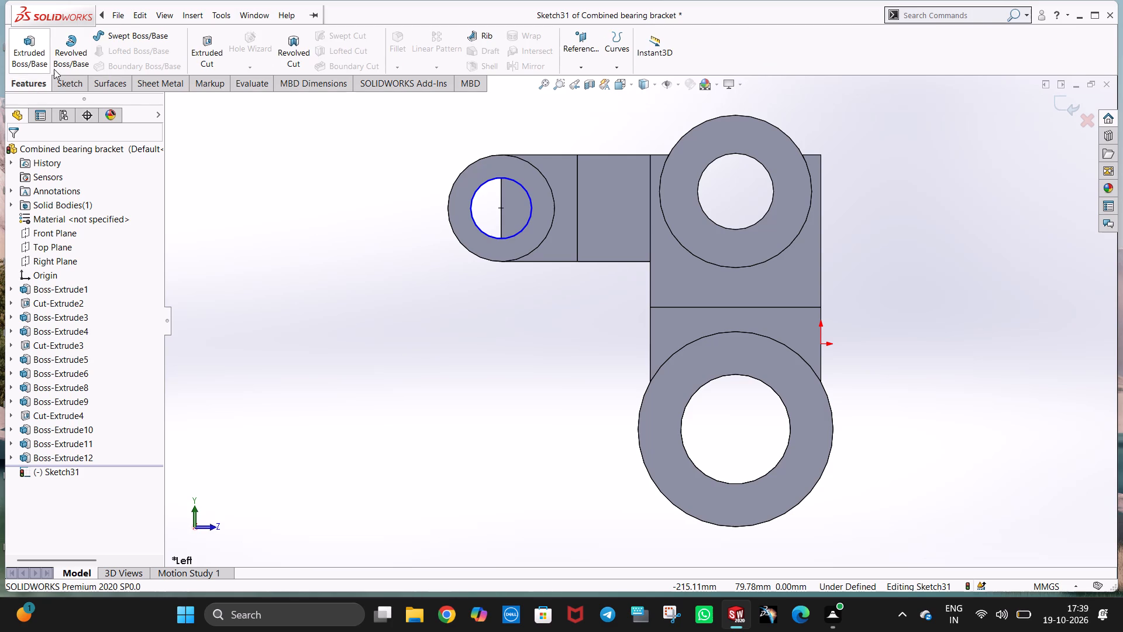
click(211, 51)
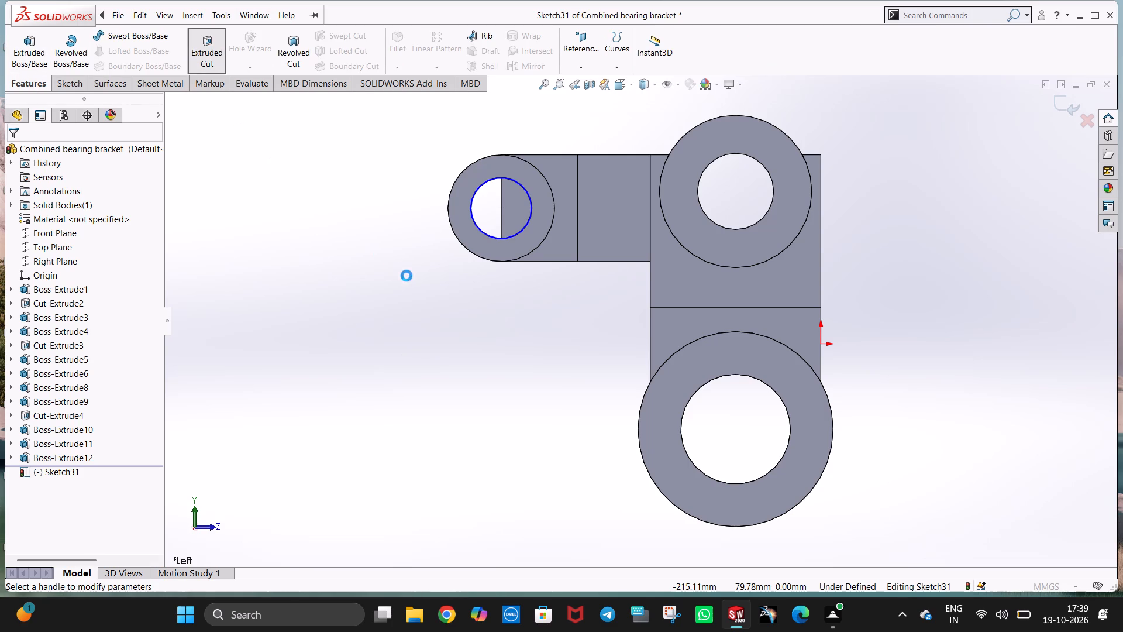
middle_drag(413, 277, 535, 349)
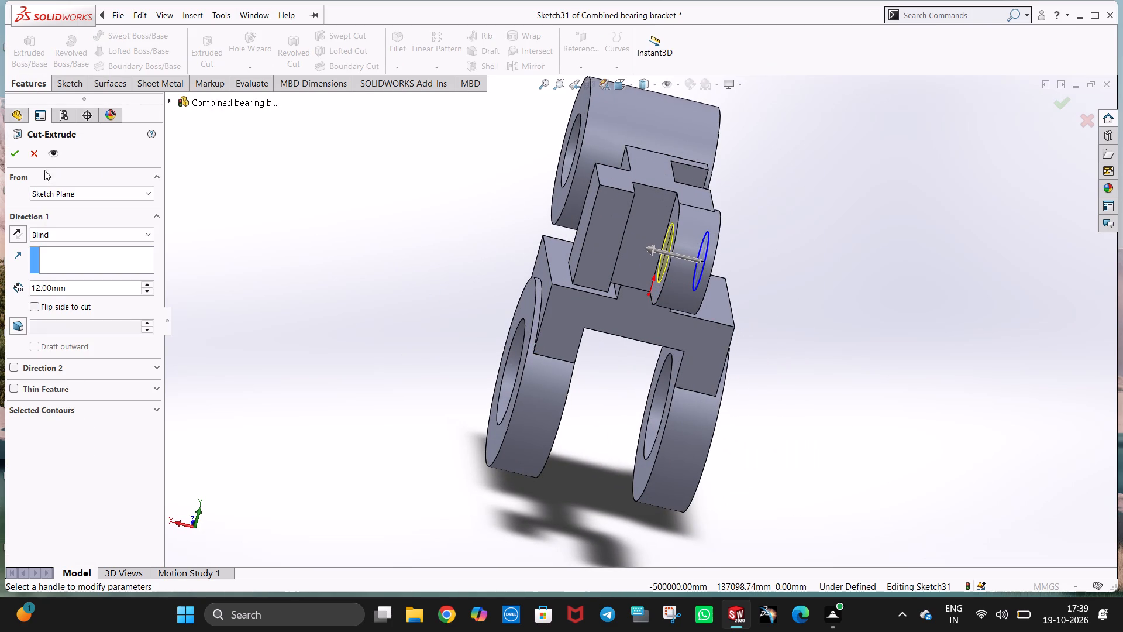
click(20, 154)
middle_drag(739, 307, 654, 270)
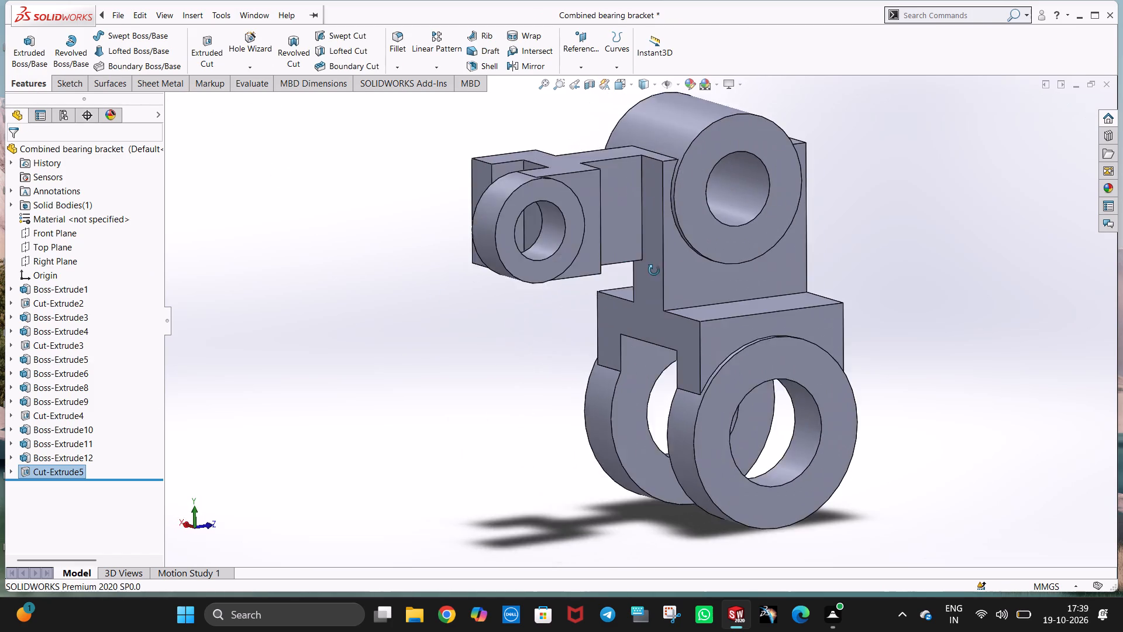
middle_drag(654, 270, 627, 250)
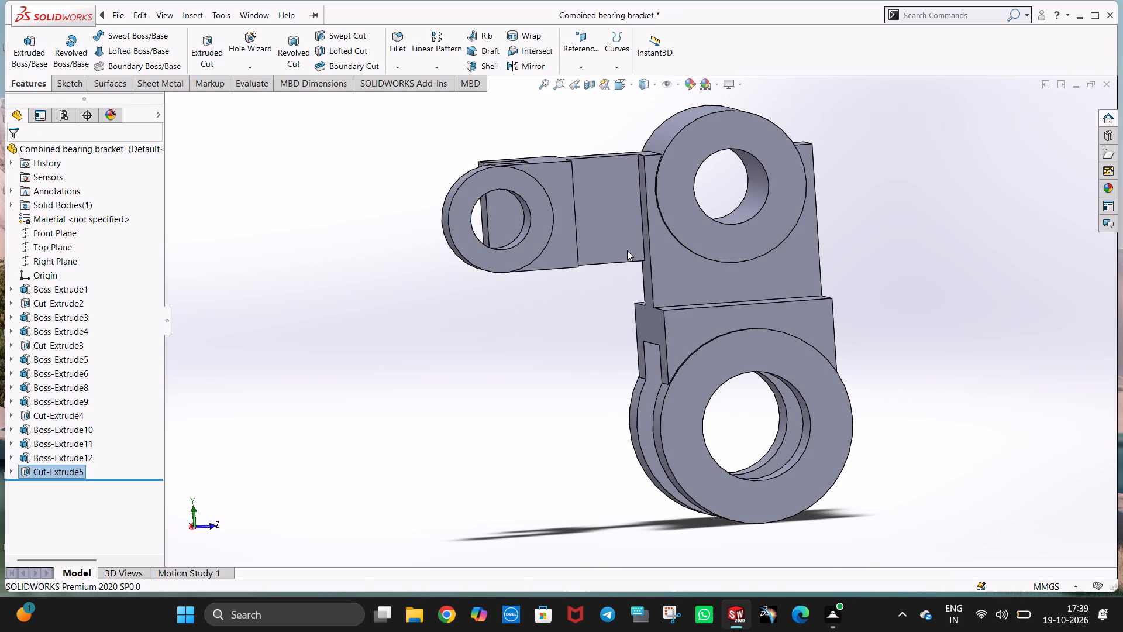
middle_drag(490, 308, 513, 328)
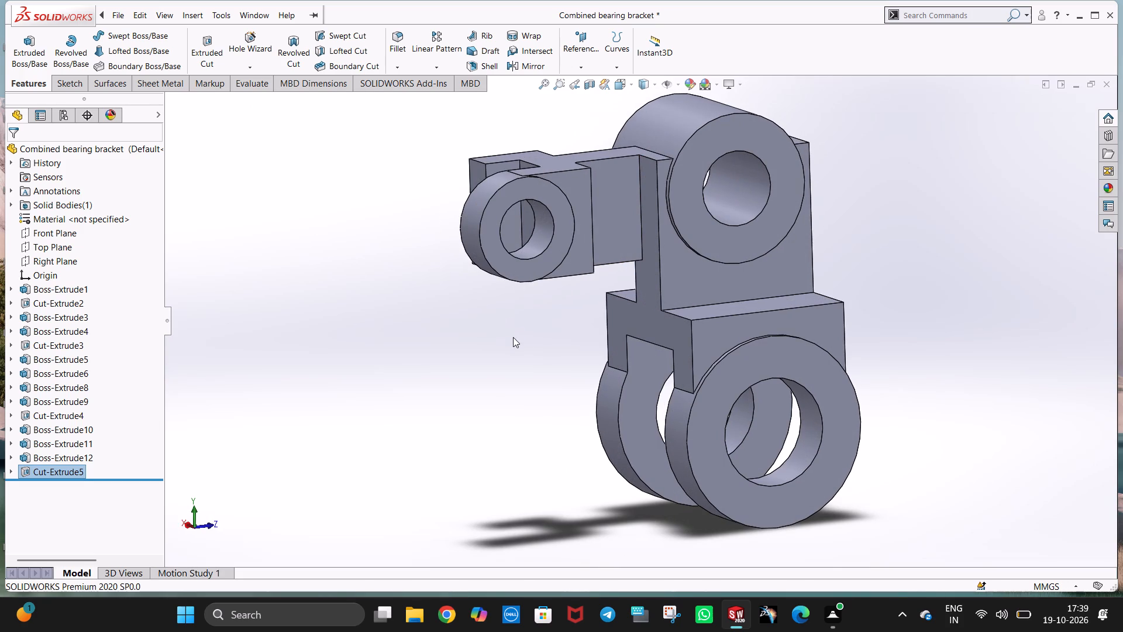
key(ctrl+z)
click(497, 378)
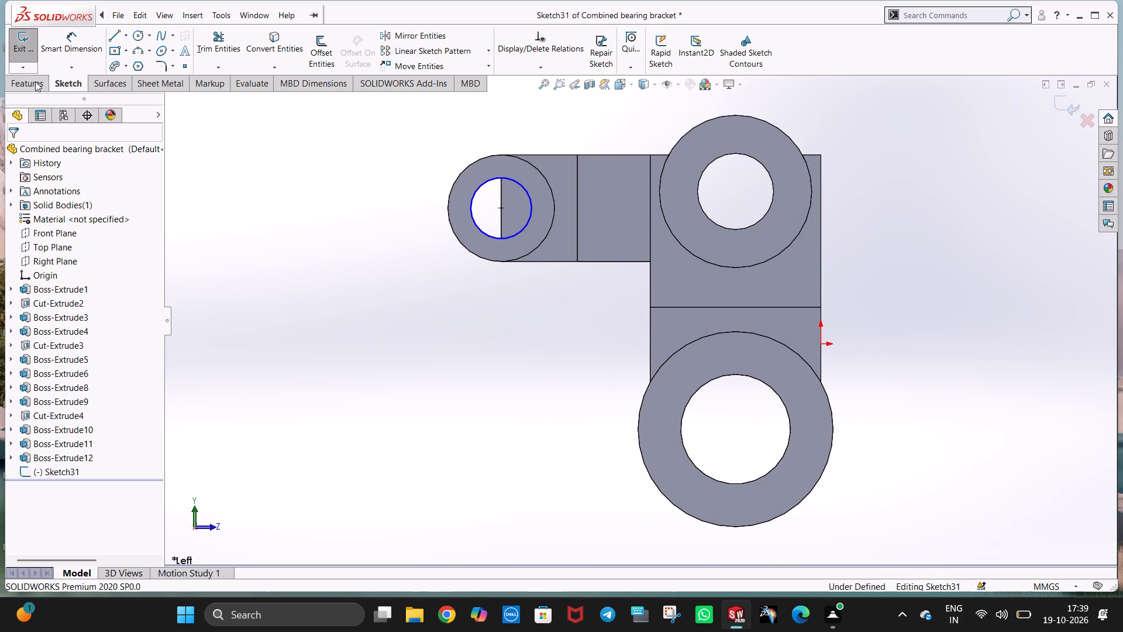
Cut-extrude the 10 mm radius circle Through All across both prongs of the fork.
click(35, 81)
click(198, 50)
middle_drag(326, 269, 412, 335)
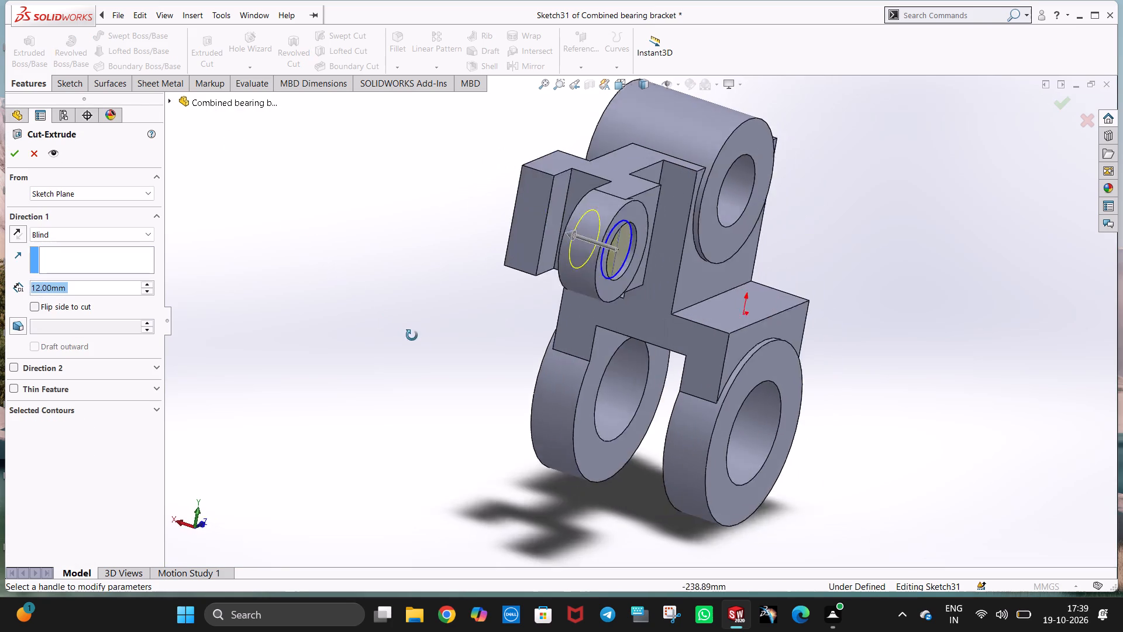
middle_drag(412, 335, 429, 348)
click(107, 236)
click(94, 259)
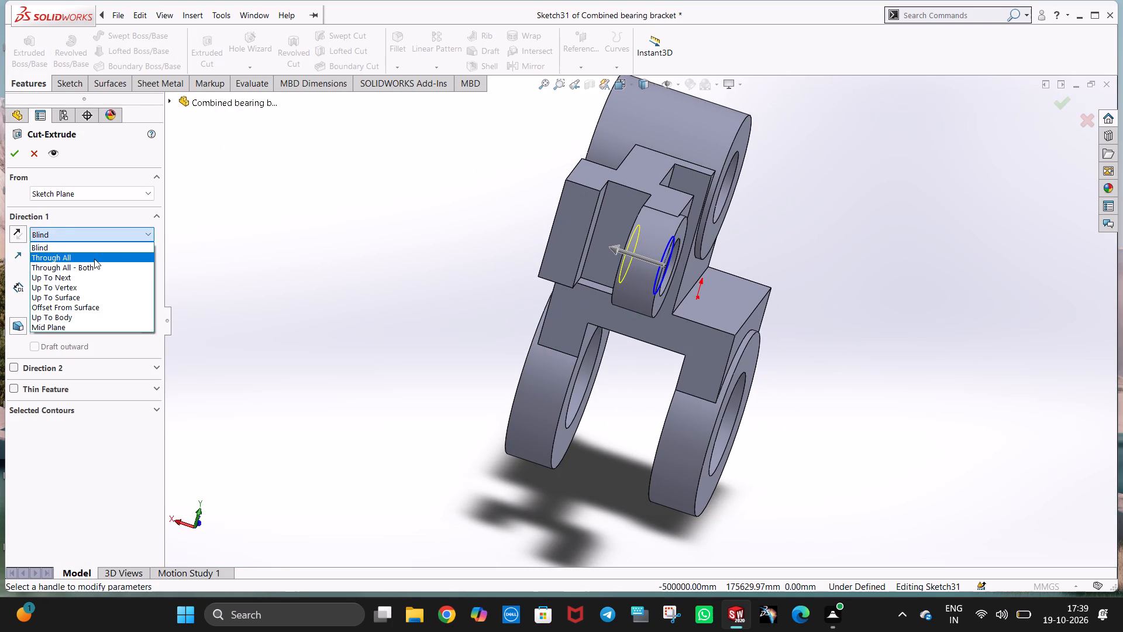
click(15, 153)
On the opposite prong's outer face, sketch a 10 mm radius circle at the bore and a concentric circle matching the ring's outer edge.
middle_drag(535, 284, 435, 307)
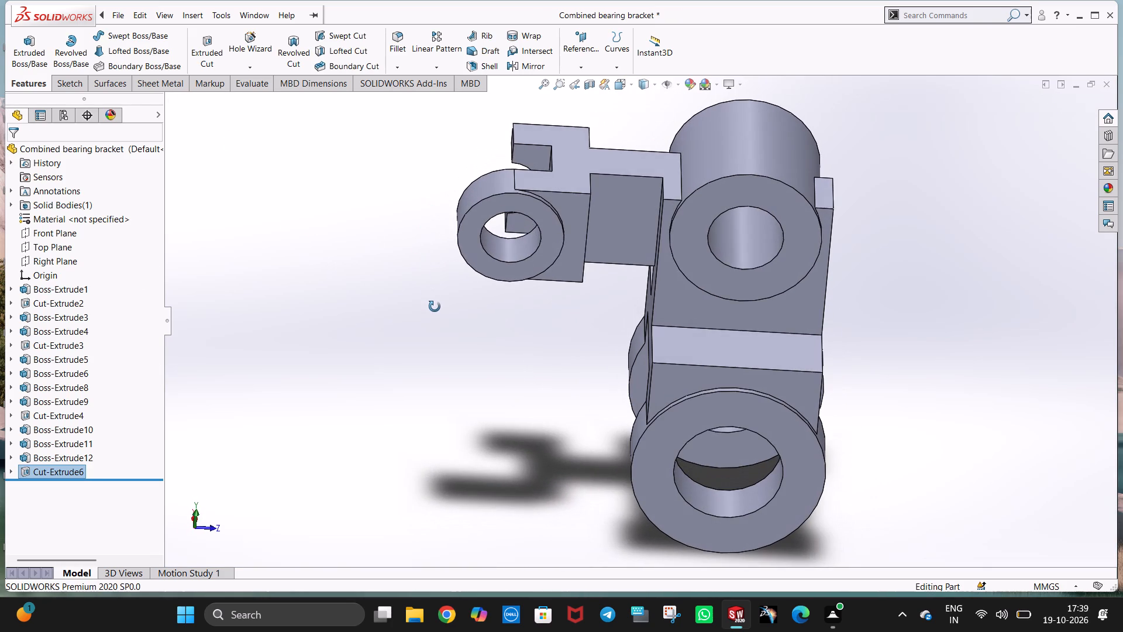
middle_drag(435, 307, 727, 457)
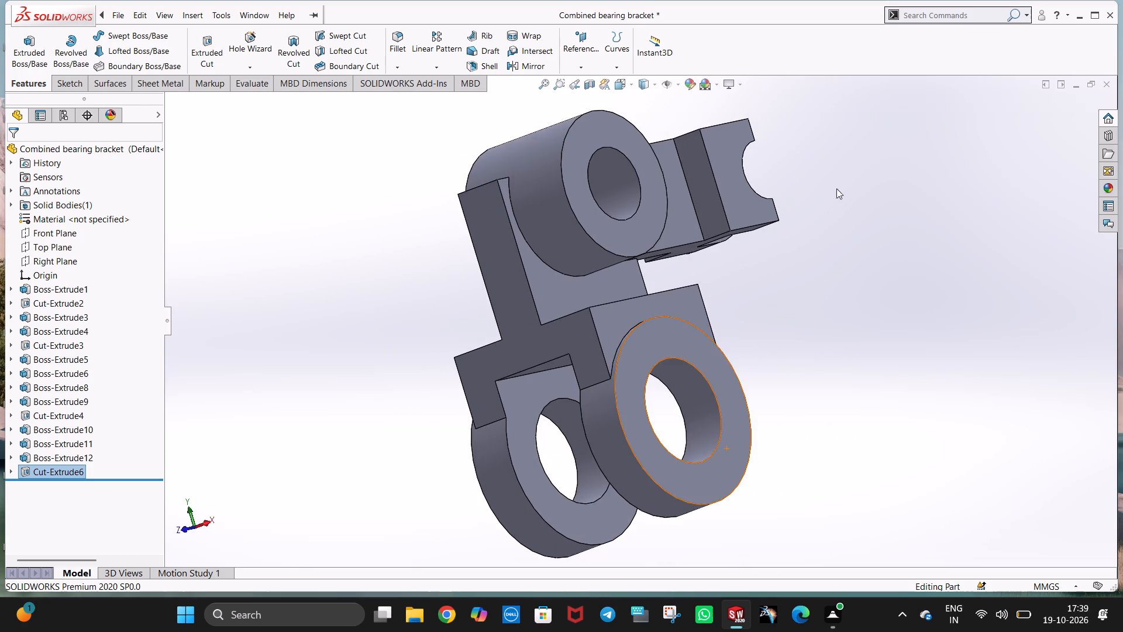
middle_drag(773, 193, 734, 222)
right_click(719, 218)
click(743, 198)
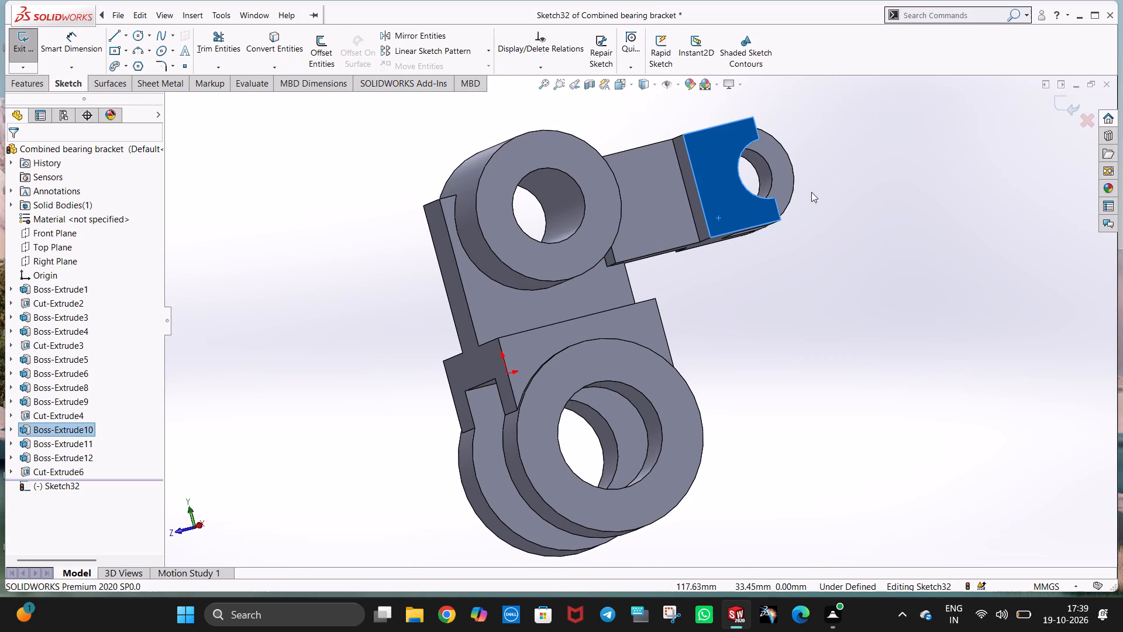
middle_drag(811, 192, 787, 216)
key(ctrl+4)
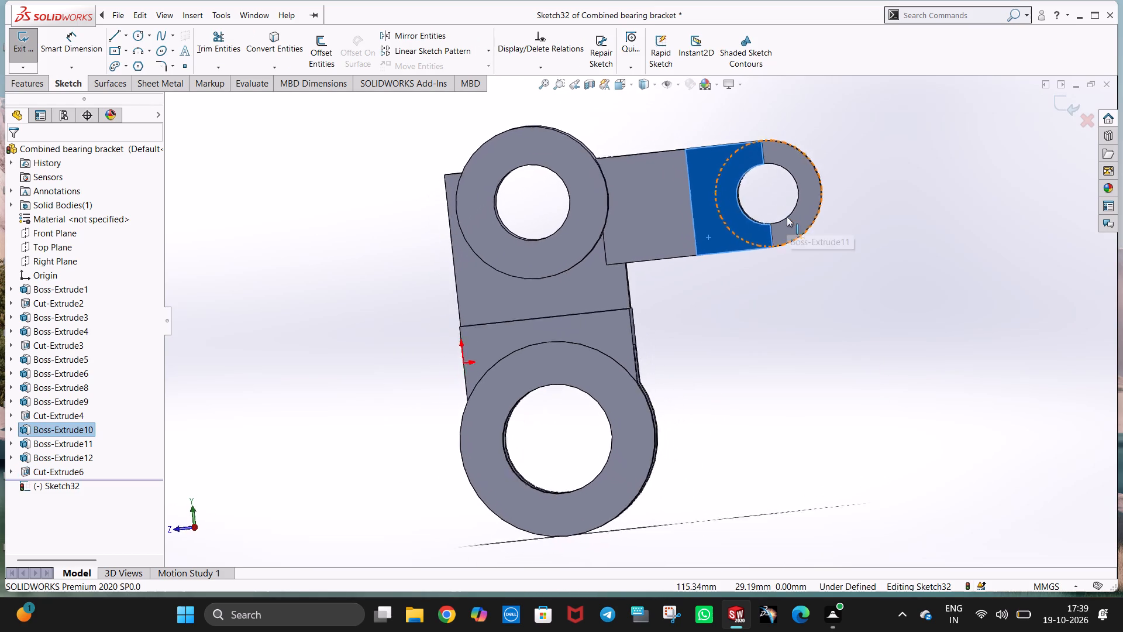
click(136, 36)
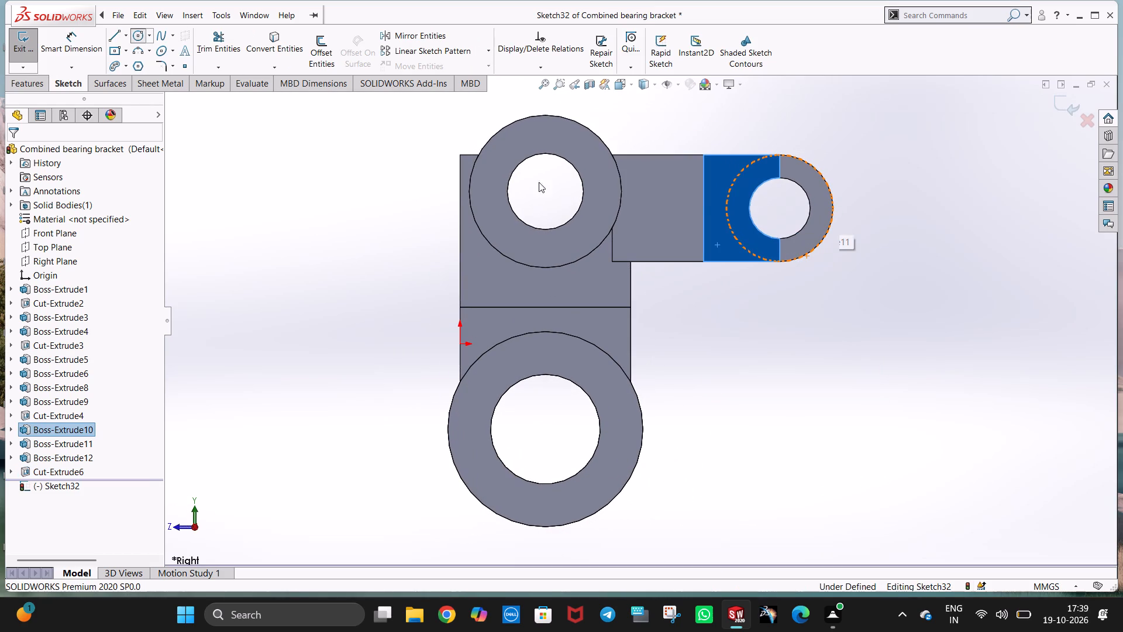
click(780, 207)
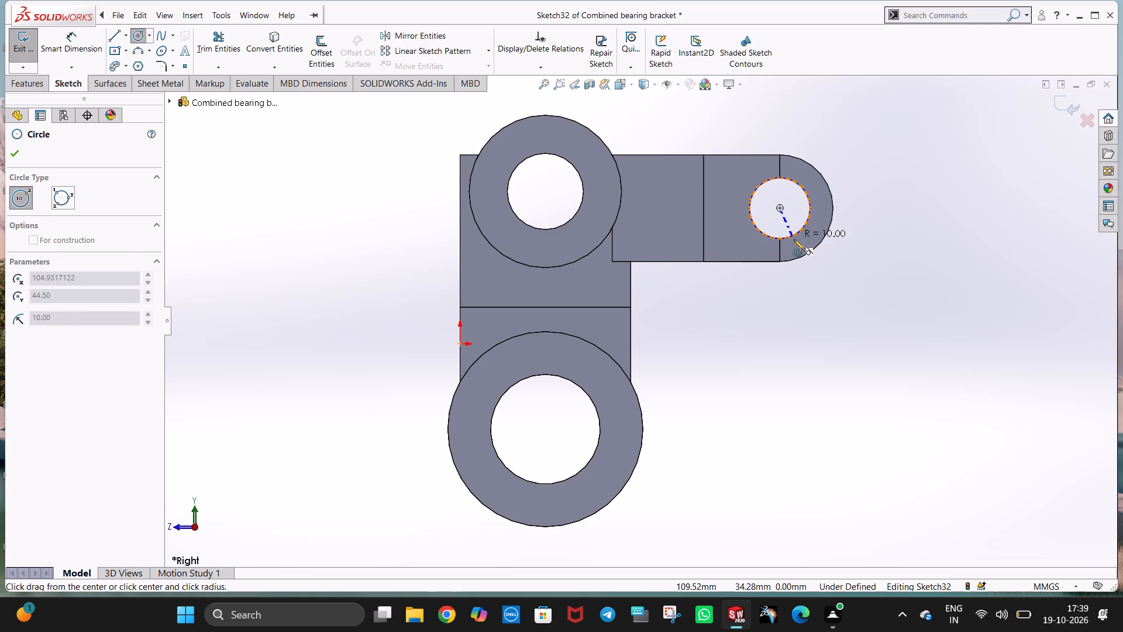
click(794, 237)
click(779, 205)
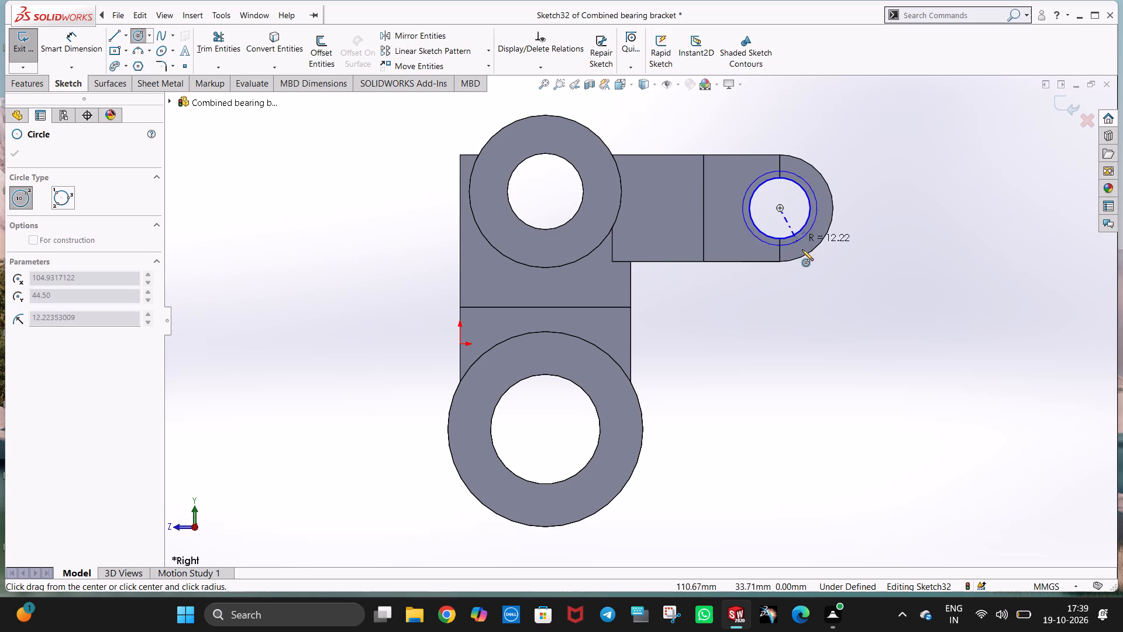
click(806, 255)
key(Escape)
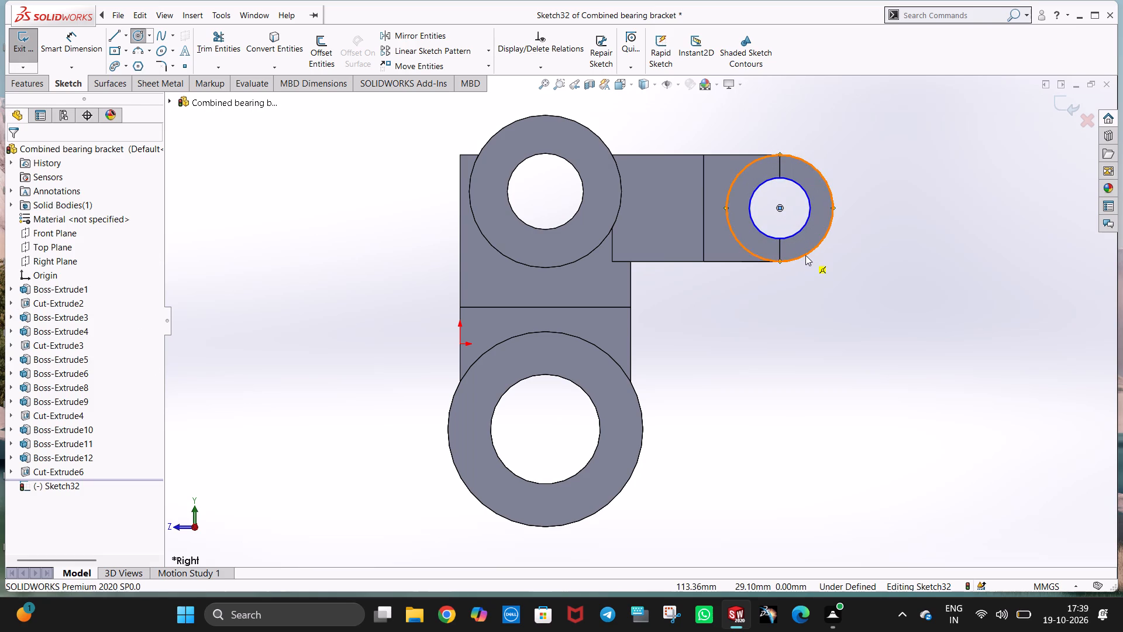
key(Escape)
Boss-extrude the two concentric circles 2 mm blind outward from the opposite prong, merging the result.
middle_drag(781, 311, 747, 334)
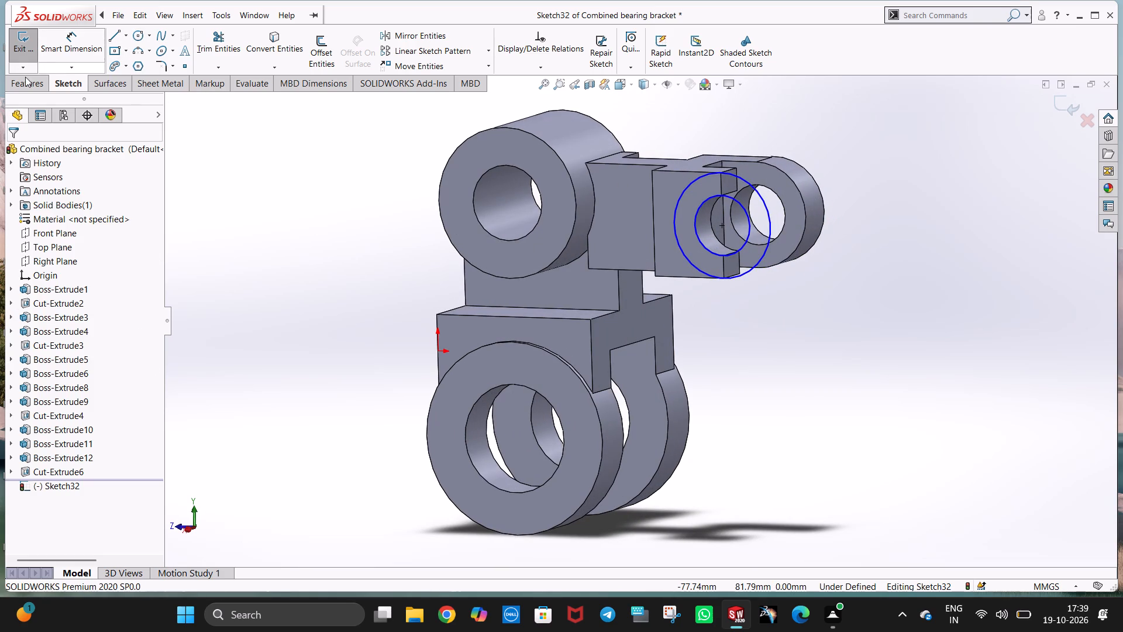
click(25, 77)
click(29, 50)
middle_drag(890, 217, 824, 260)
click(645, 334)
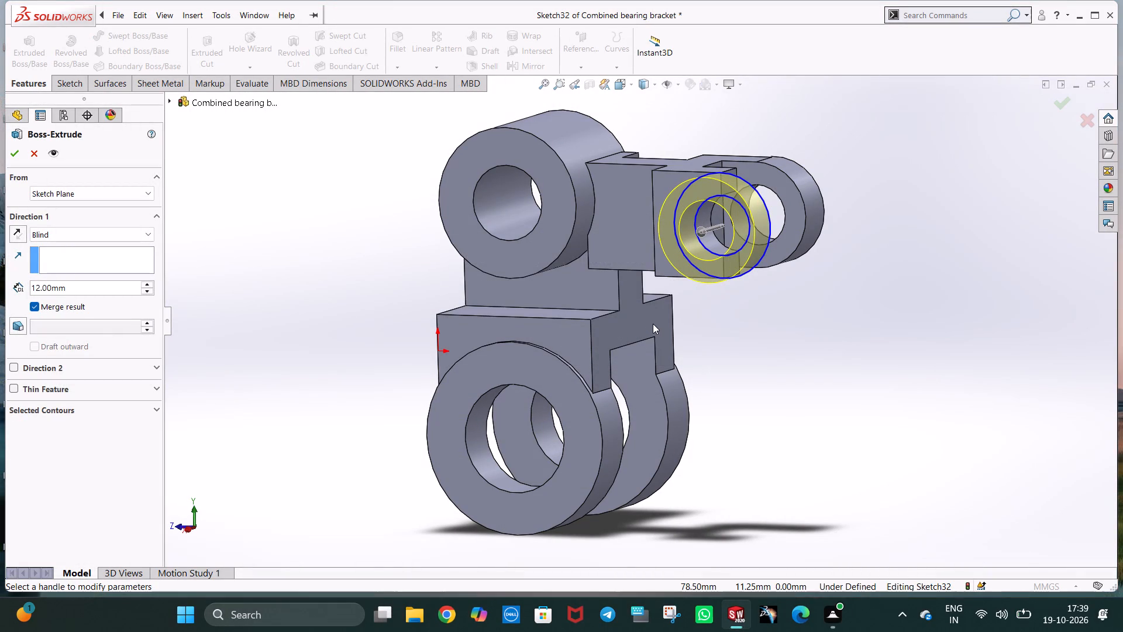
middle_drag(949, 377, 916, 389)
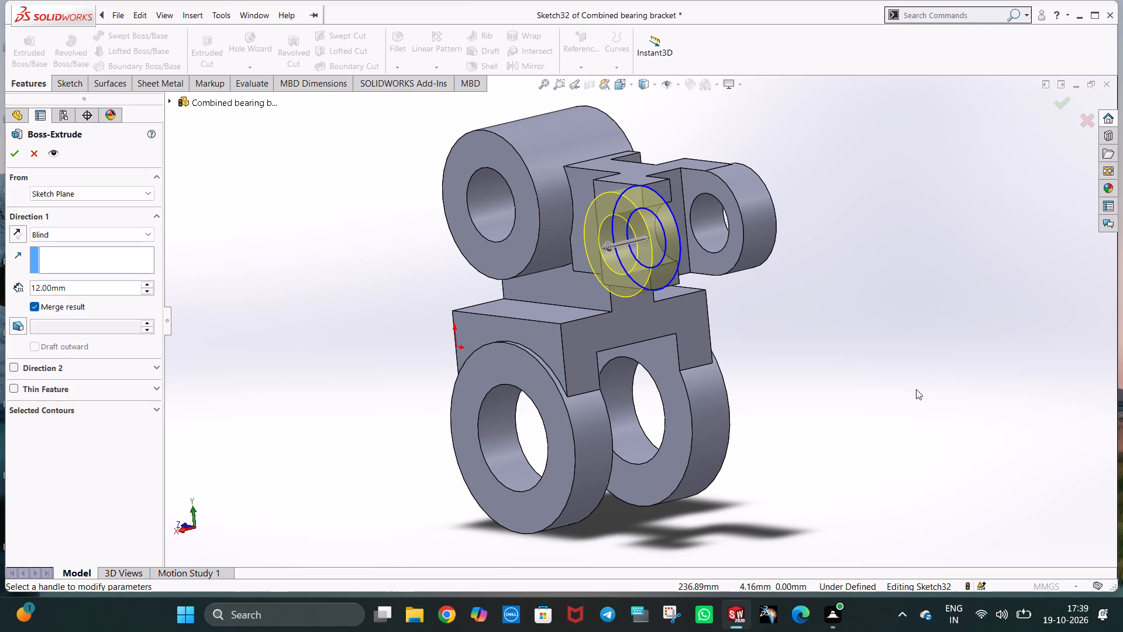
middle_drag(672, 350, 628, 360)
click(37, 286)
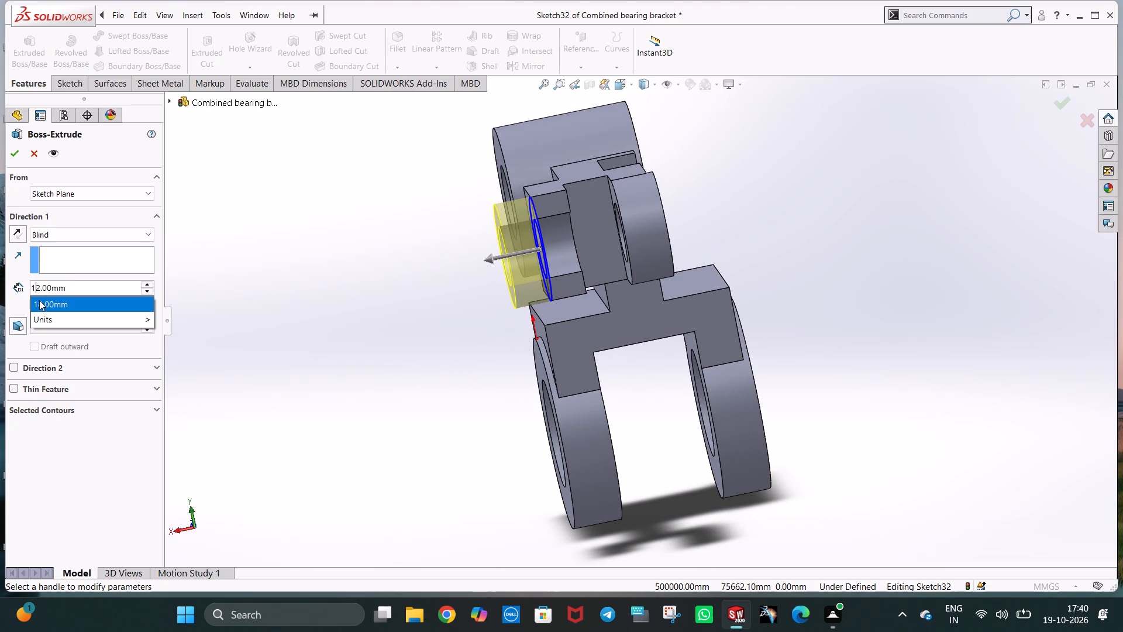
key(BackSpace)
click(184, 257)
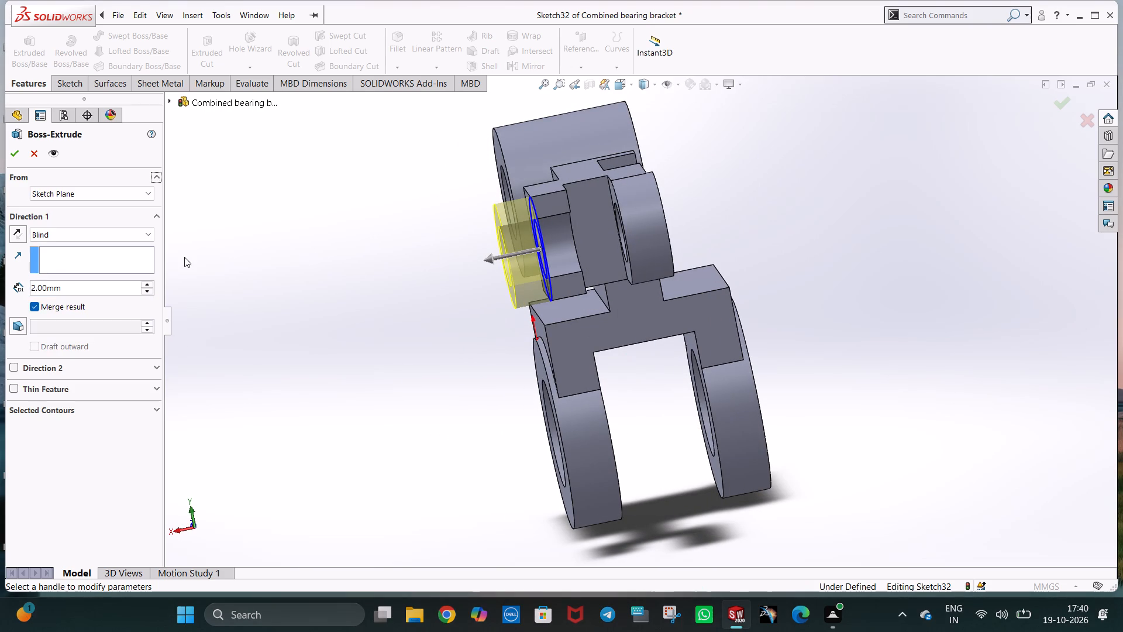
click(13, 151)
On the raised ring face of the second prong, sketch a 10 mm radius circle at the bore and a concentric circle matching the ring's outer edge.
middle_drag(564, 368, 646, 372)
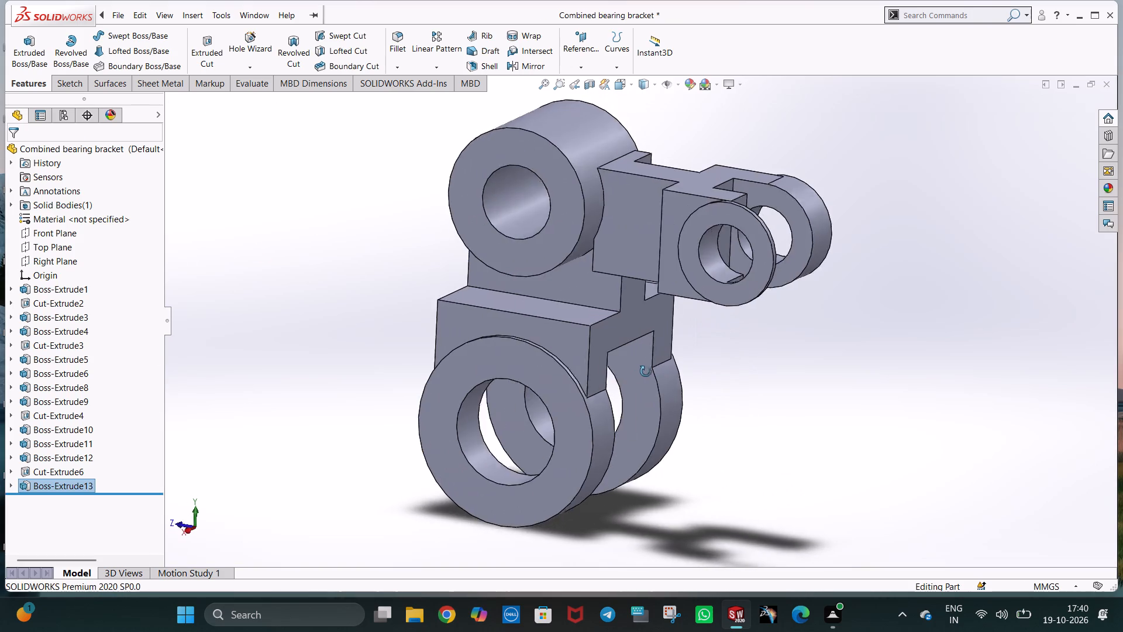
middle_drag(646, 372, 683, 334)
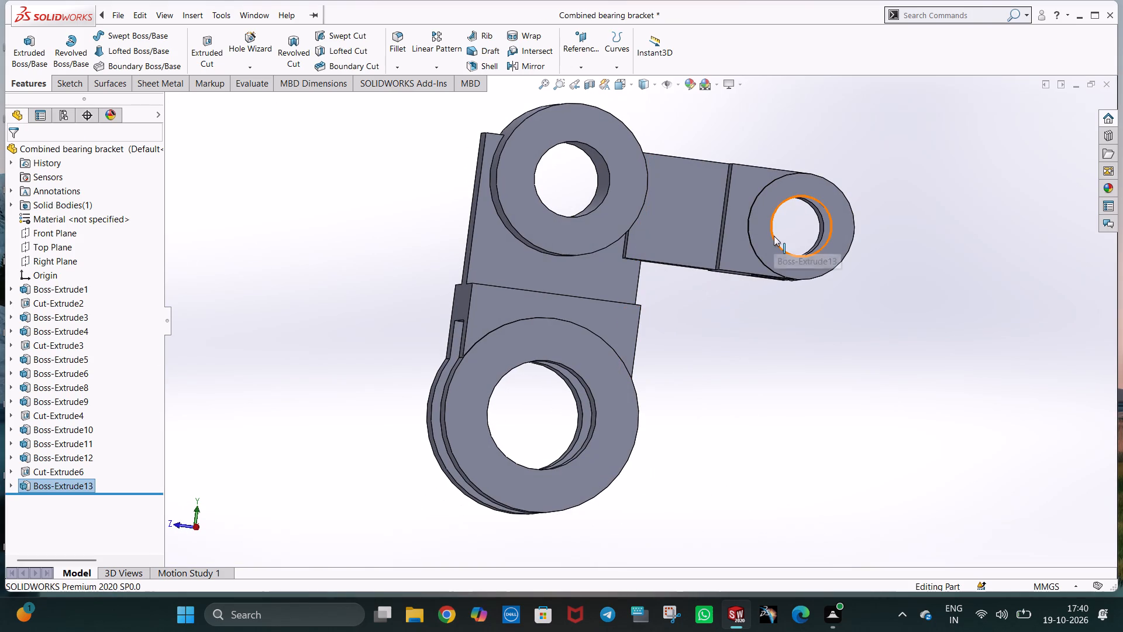
key(ctrl+4)
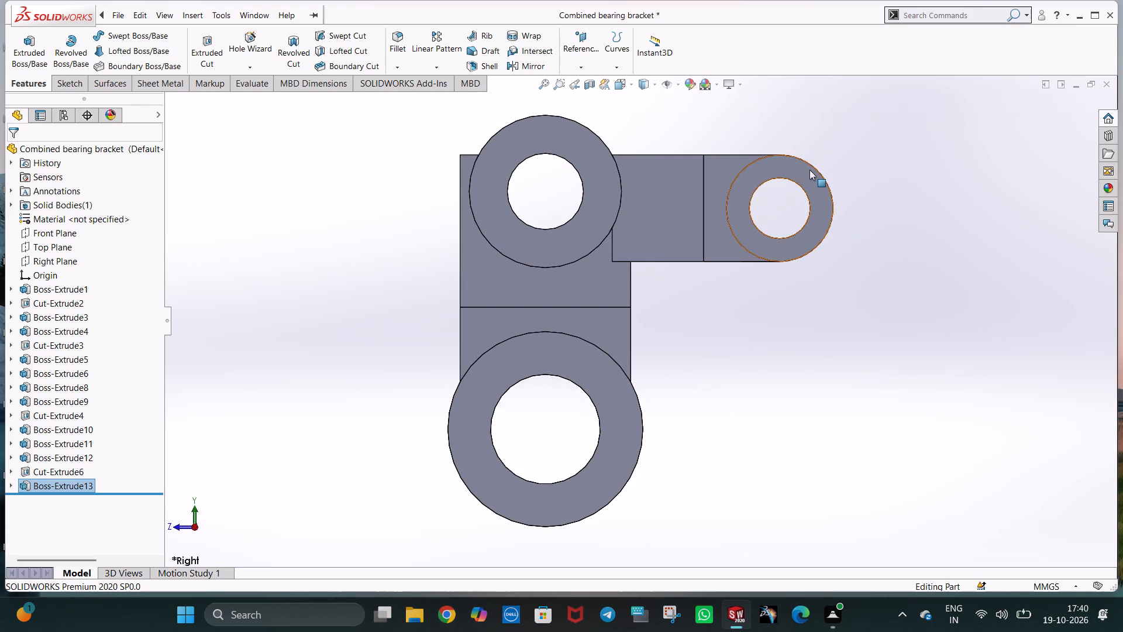
right_click(808, 170)
click(839, 154)
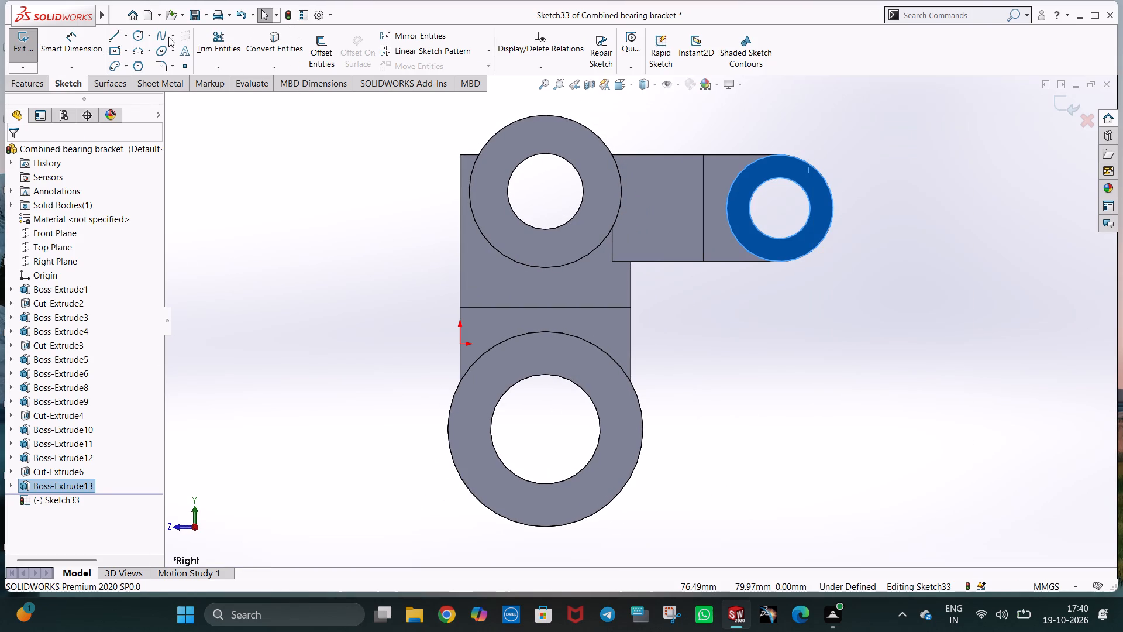
click(140, 37)
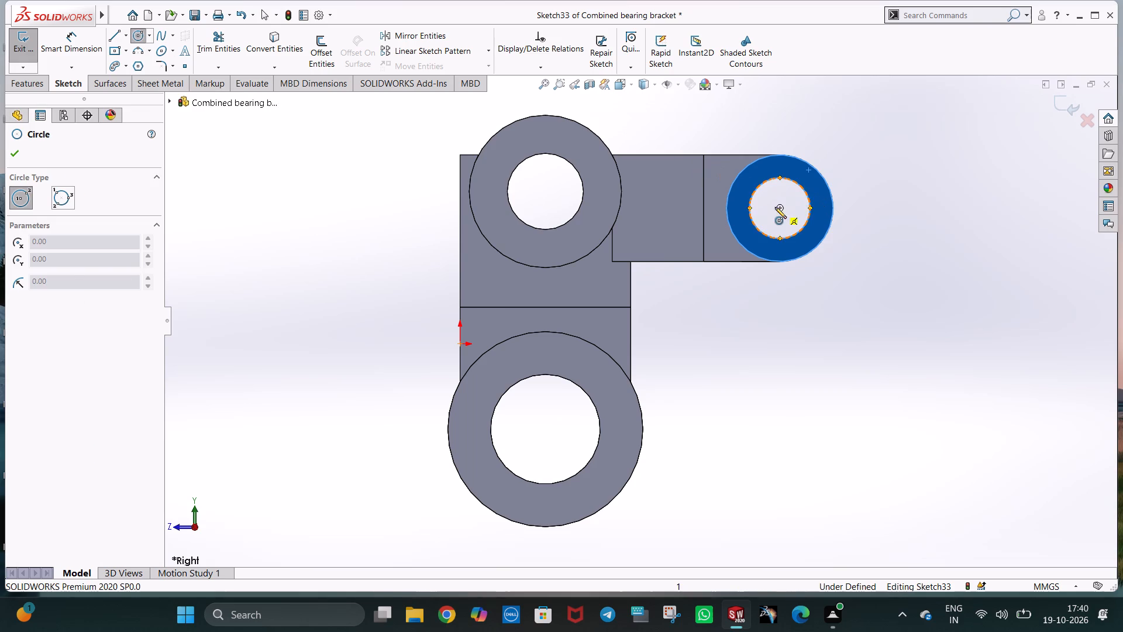
click(779, 208)
click(790, 236)
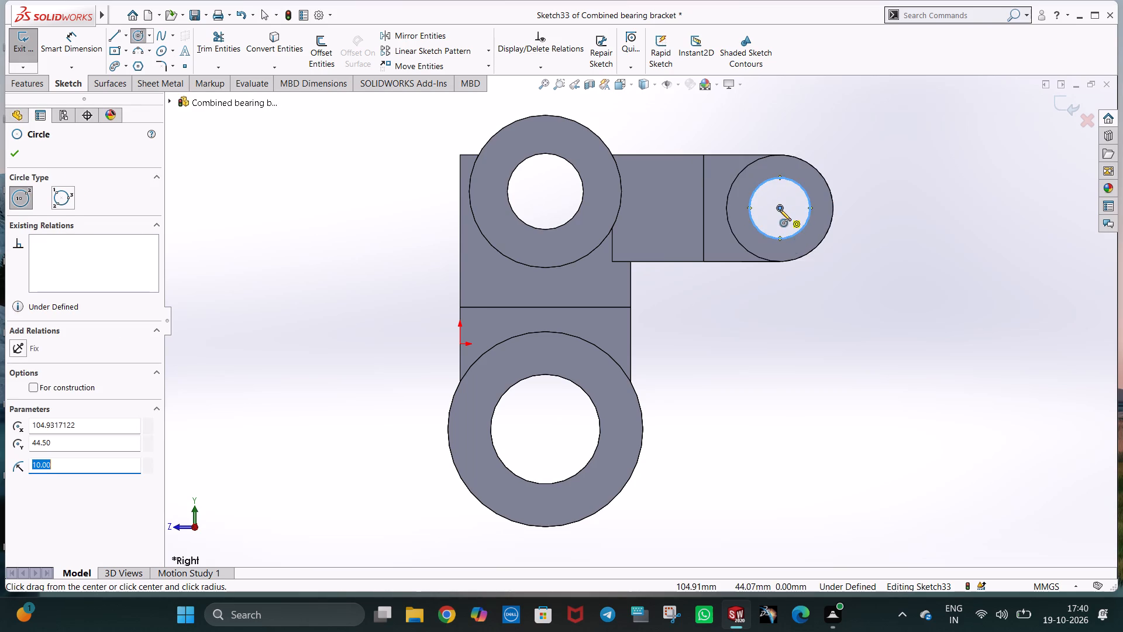
click(780, 209)
click(802, 254)
key(Escape)
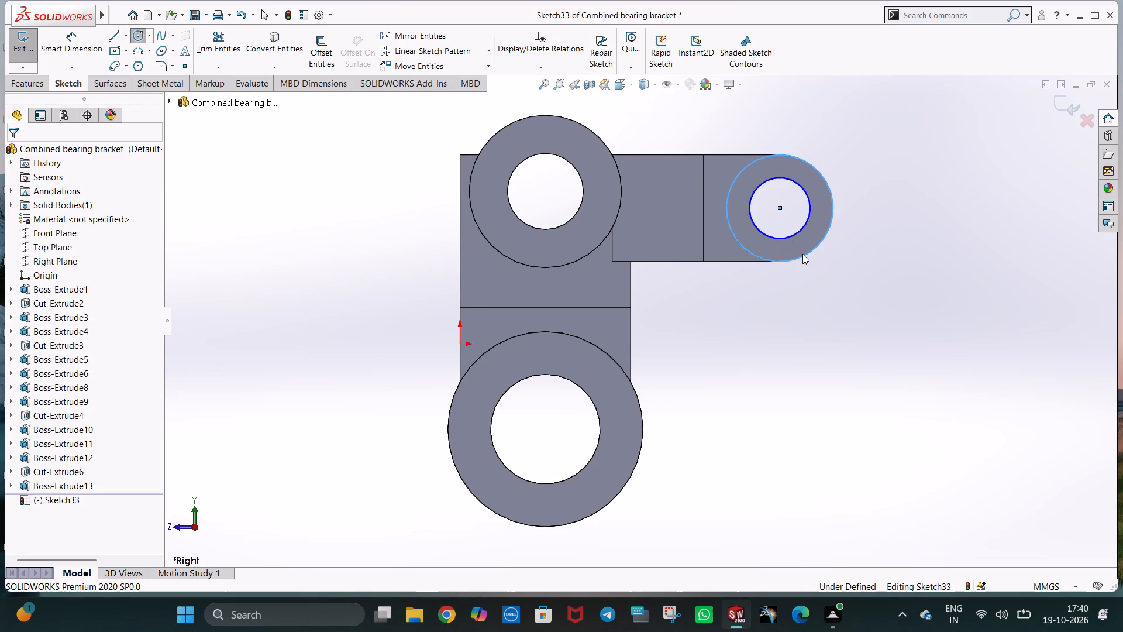
Start a blind Boss-Extrude of the two circles, reversed inward through the prong, with a depth of 12 mm.
middle_drag(845, 288, 746, 329)
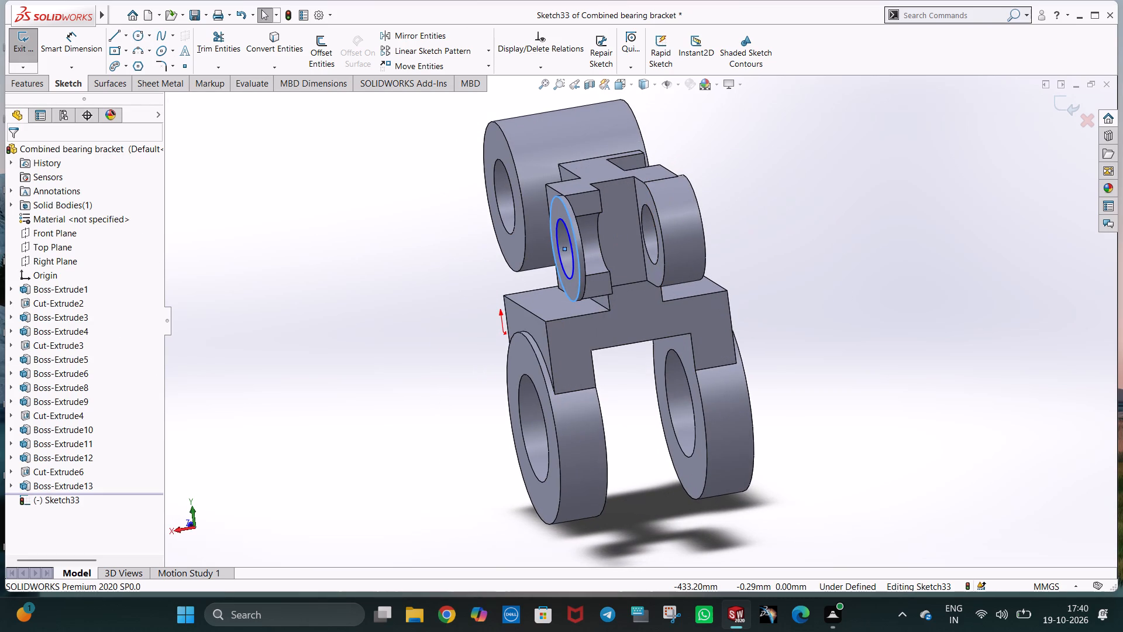
click(36, 88)
click(40, 47)
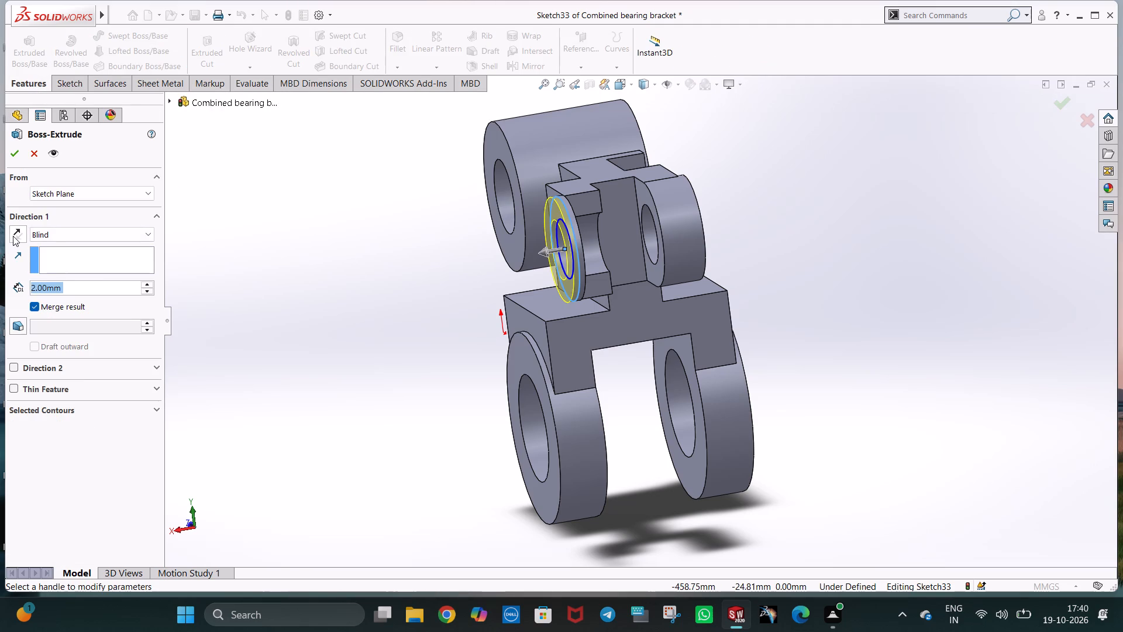
click(13, 236)
drag(72, 286, 29, 286)
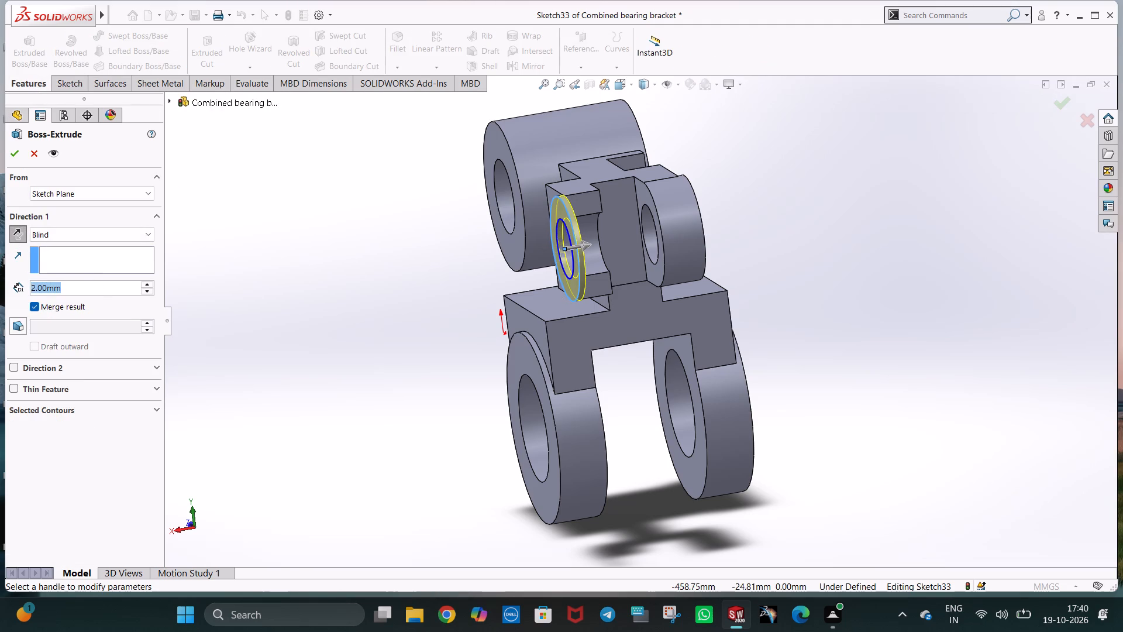
drag(29, 286, 29, 287)
text(12)
key(Return)
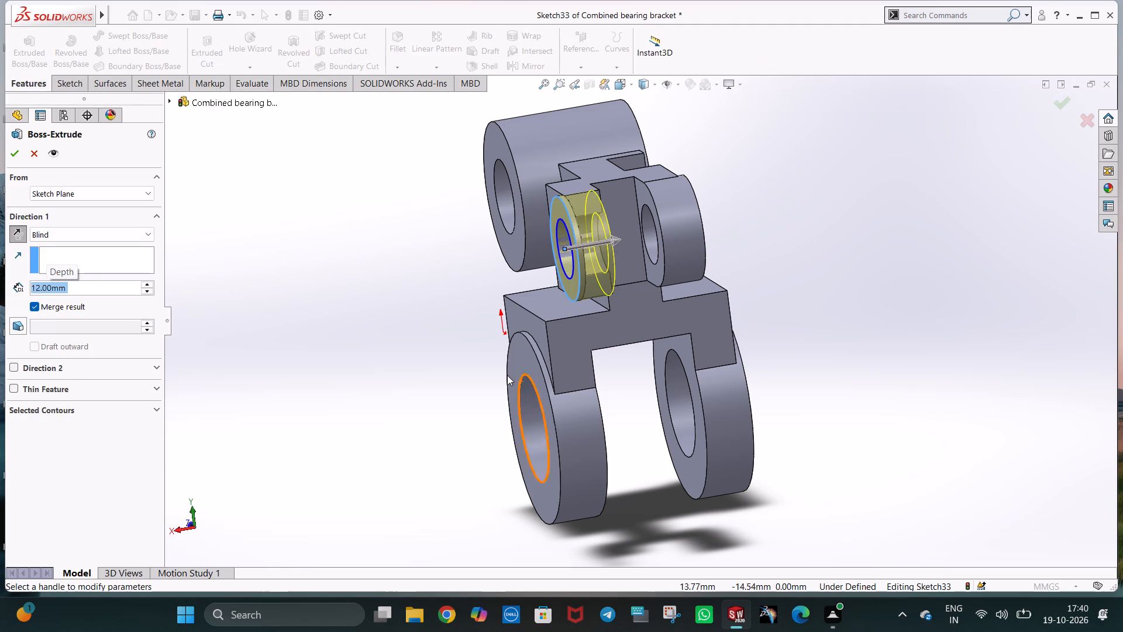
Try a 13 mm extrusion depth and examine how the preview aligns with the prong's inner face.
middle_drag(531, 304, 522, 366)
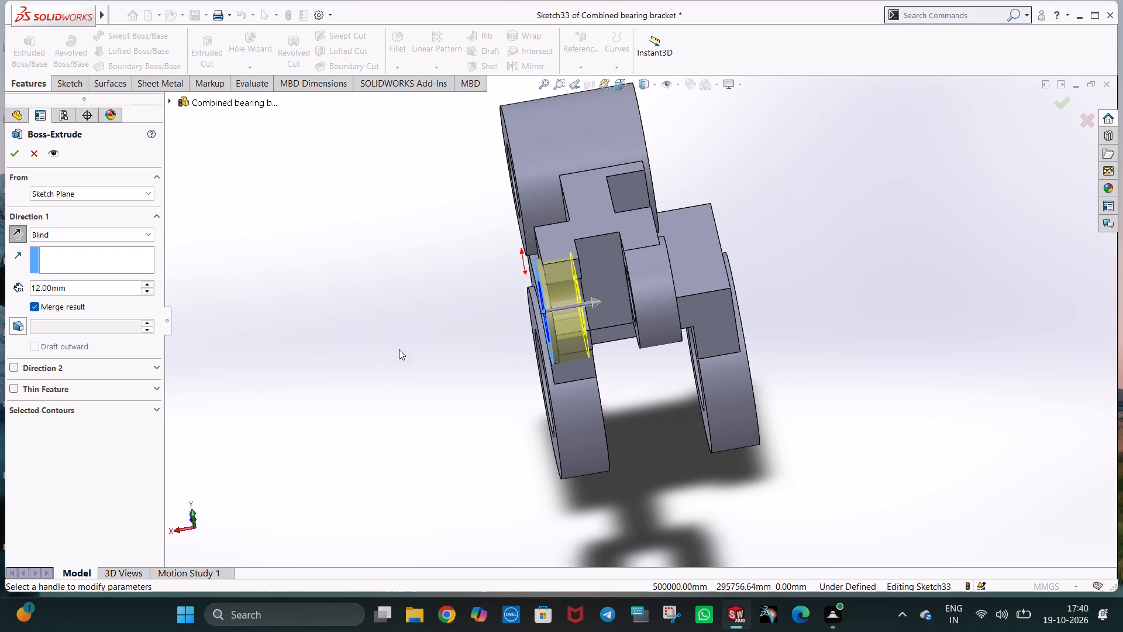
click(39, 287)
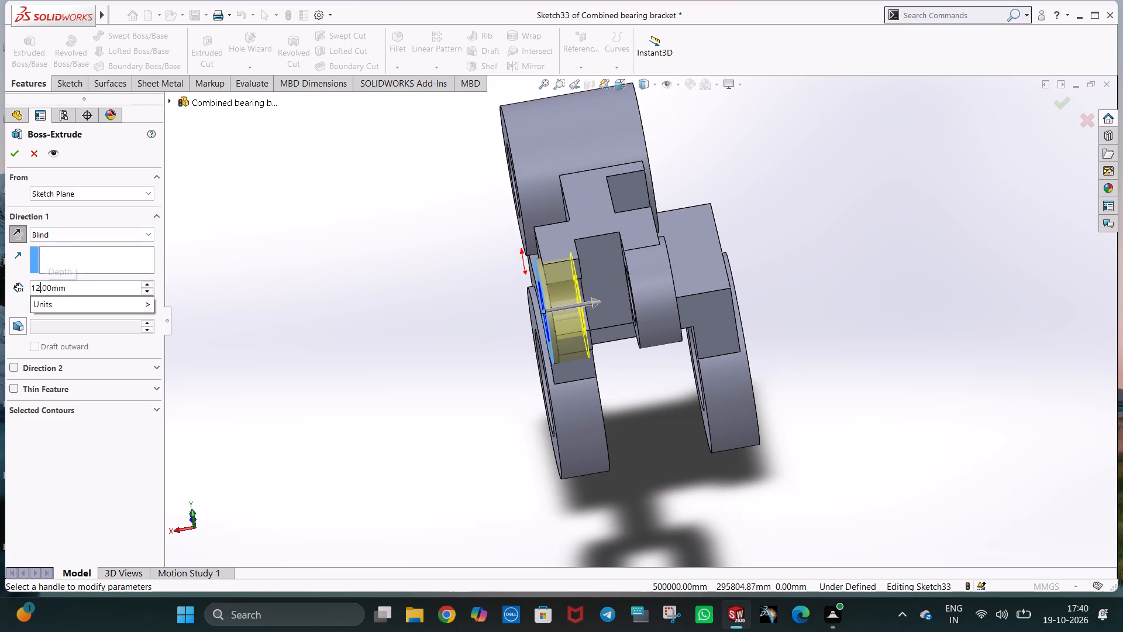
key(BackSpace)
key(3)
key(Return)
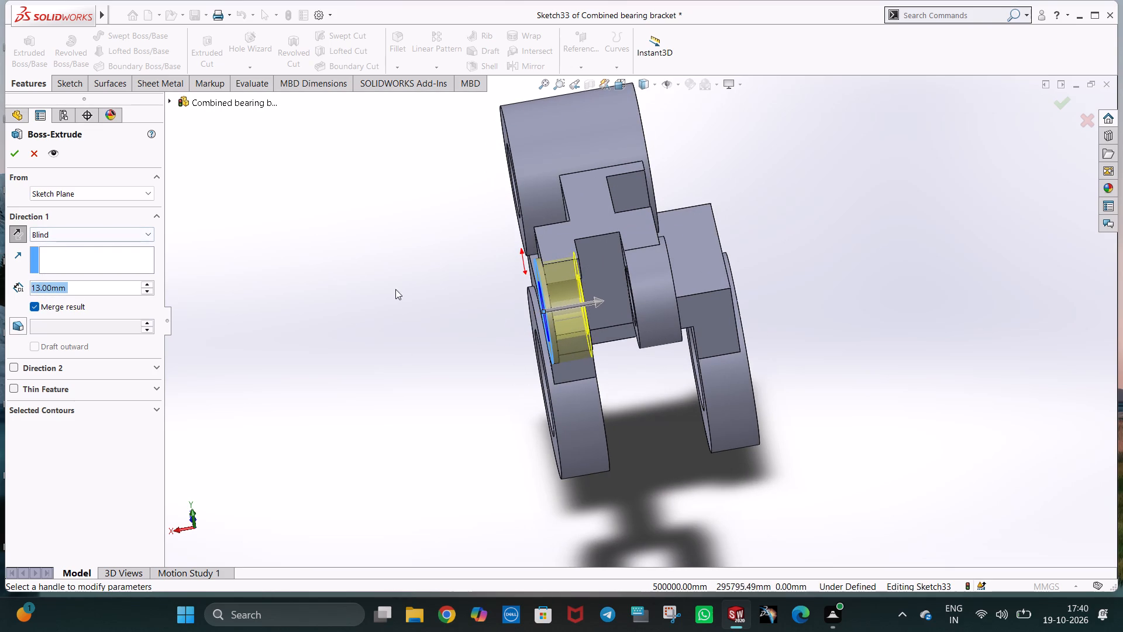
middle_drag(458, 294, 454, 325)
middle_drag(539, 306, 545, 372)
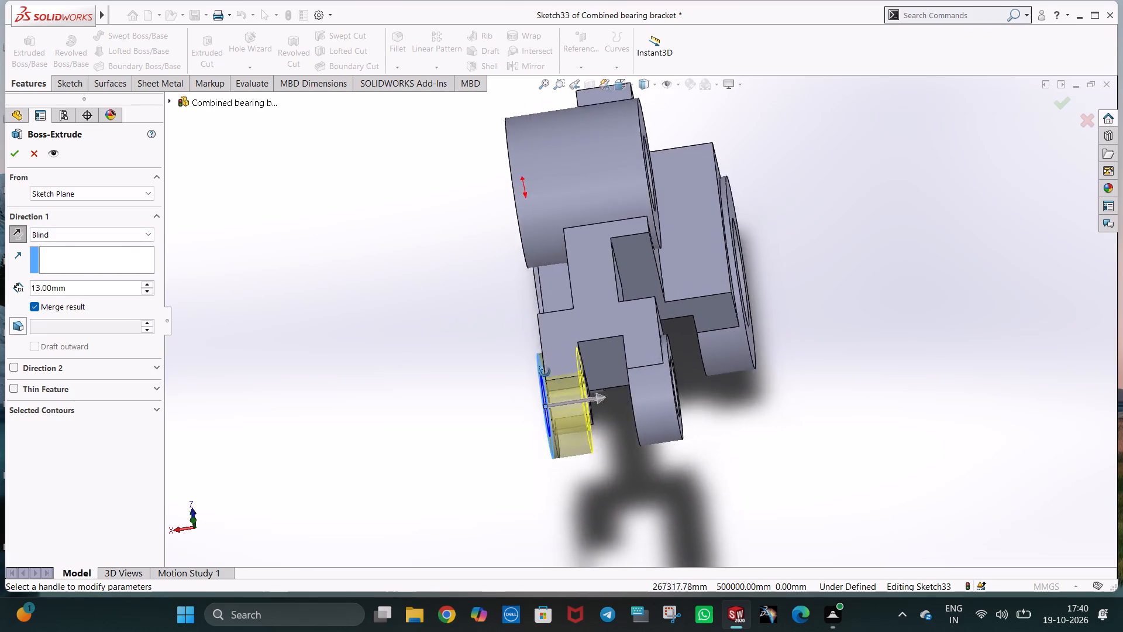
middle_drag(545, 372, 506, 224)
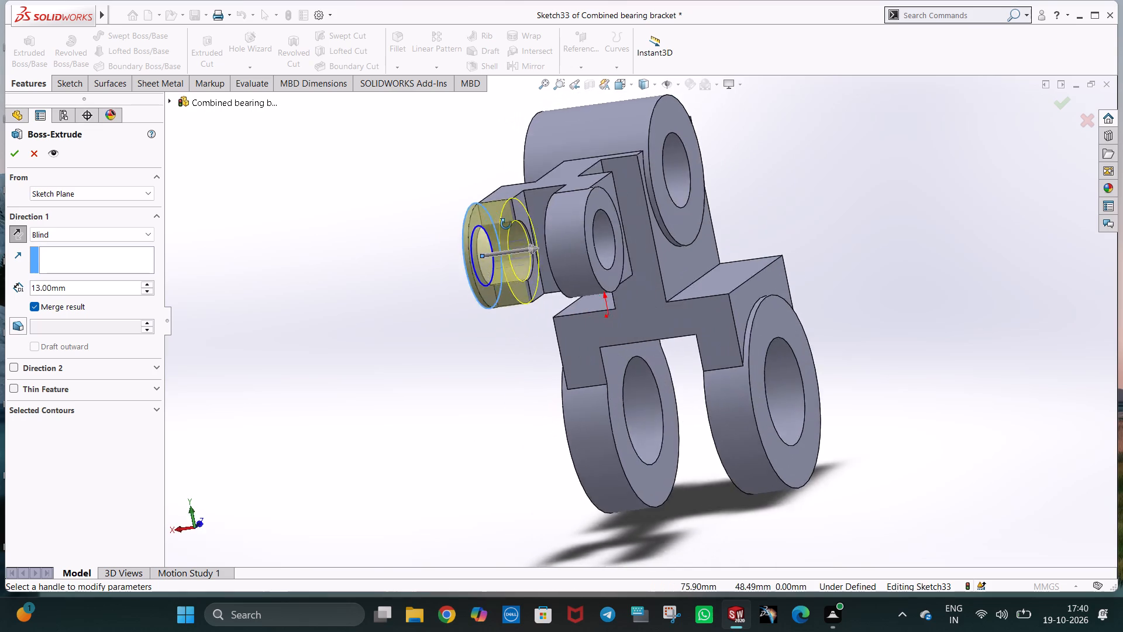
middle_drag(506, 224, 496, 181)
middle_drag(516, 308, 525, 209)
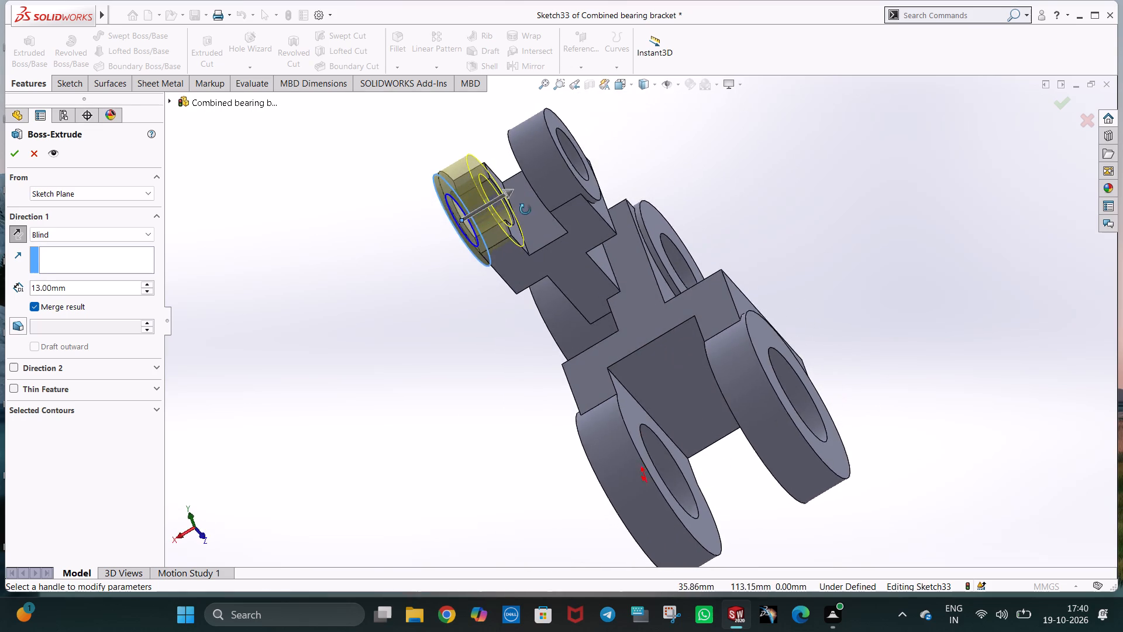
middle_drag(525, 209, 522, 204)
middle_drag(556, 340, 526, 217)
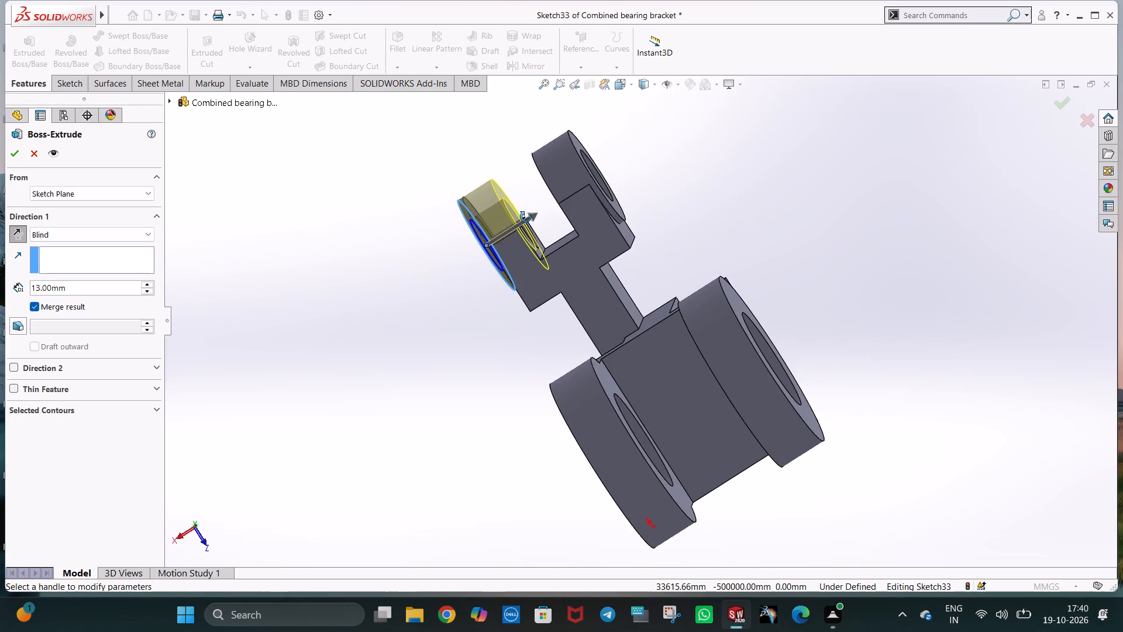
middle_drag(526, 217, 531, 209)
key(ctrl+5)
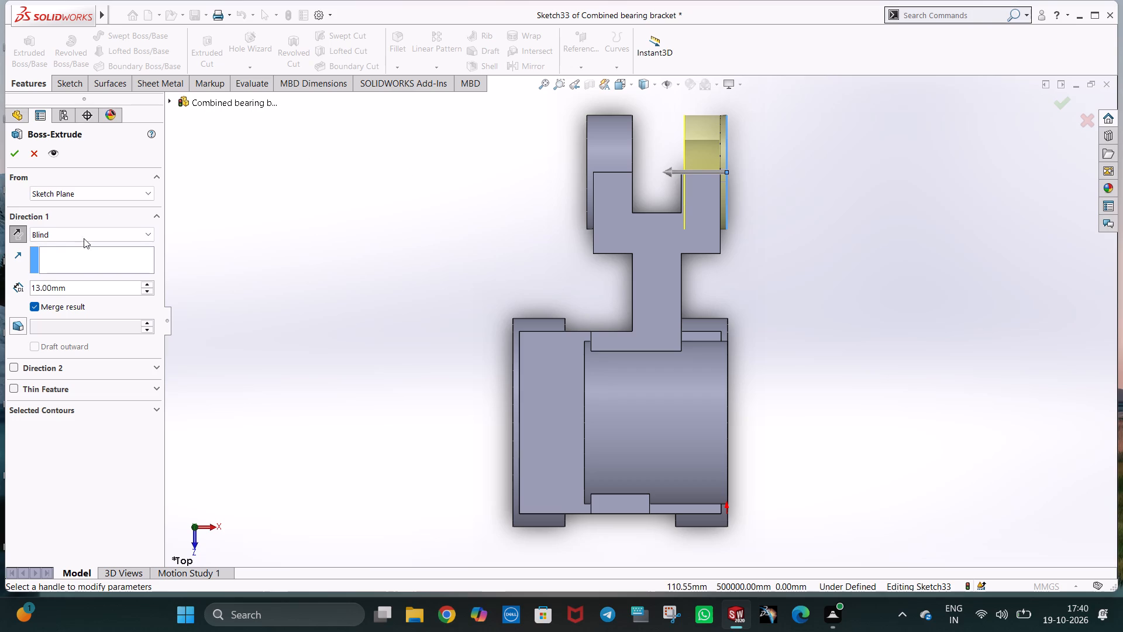
Set the ring extrusion's blind depth to 14 mm and complete the boss with the result merged.
click(40, 289)
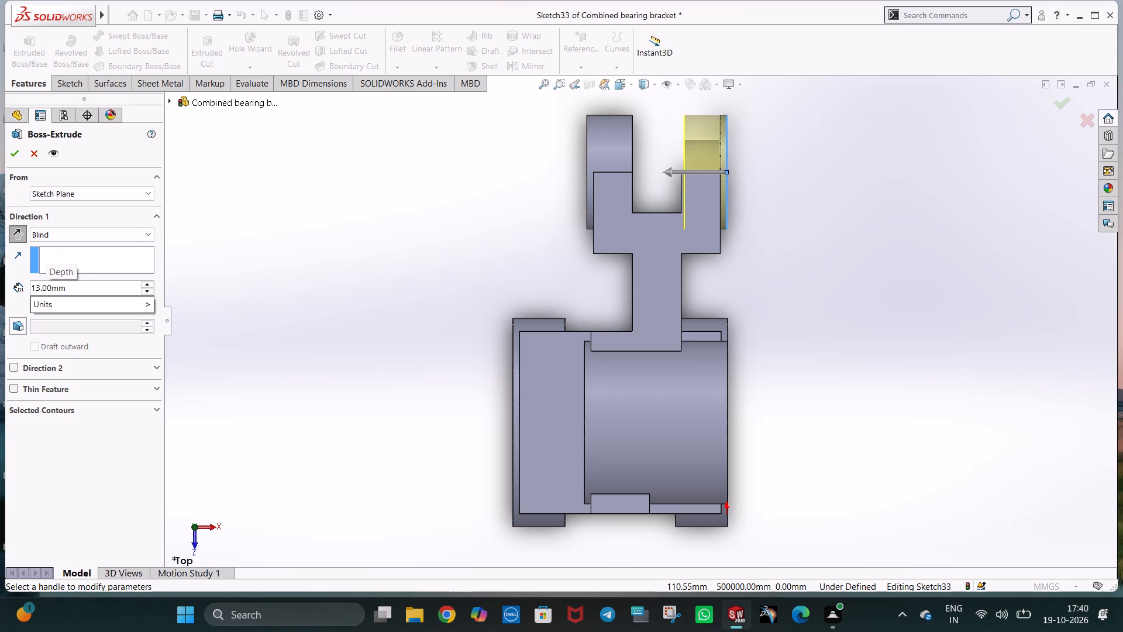
key(BackSpace)
key(4)
key(Return)
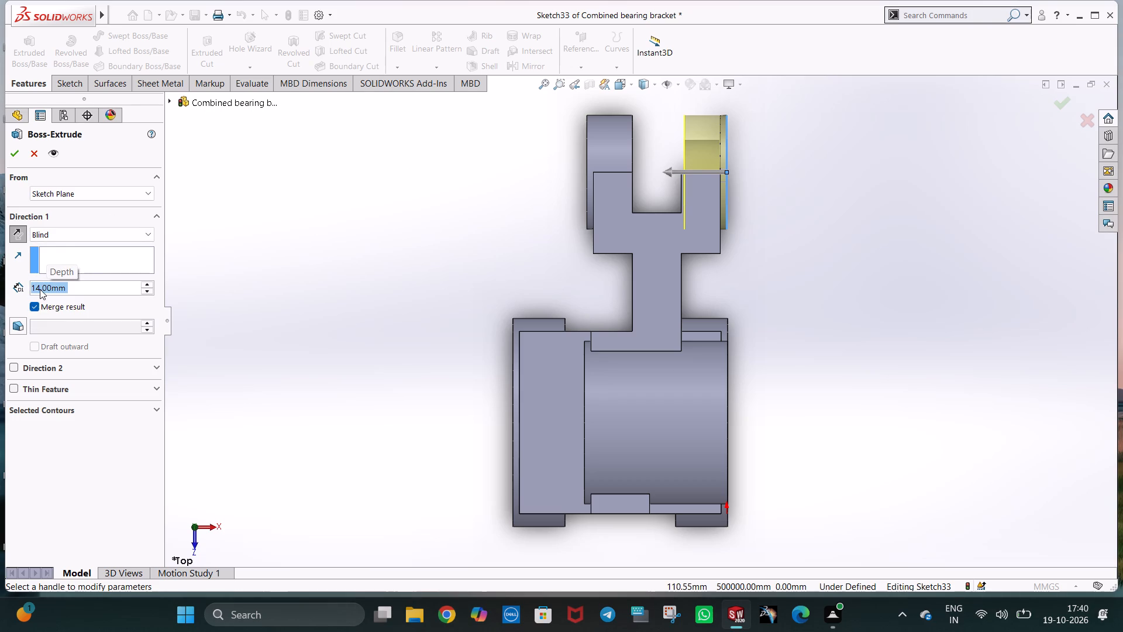
click(16, 158)
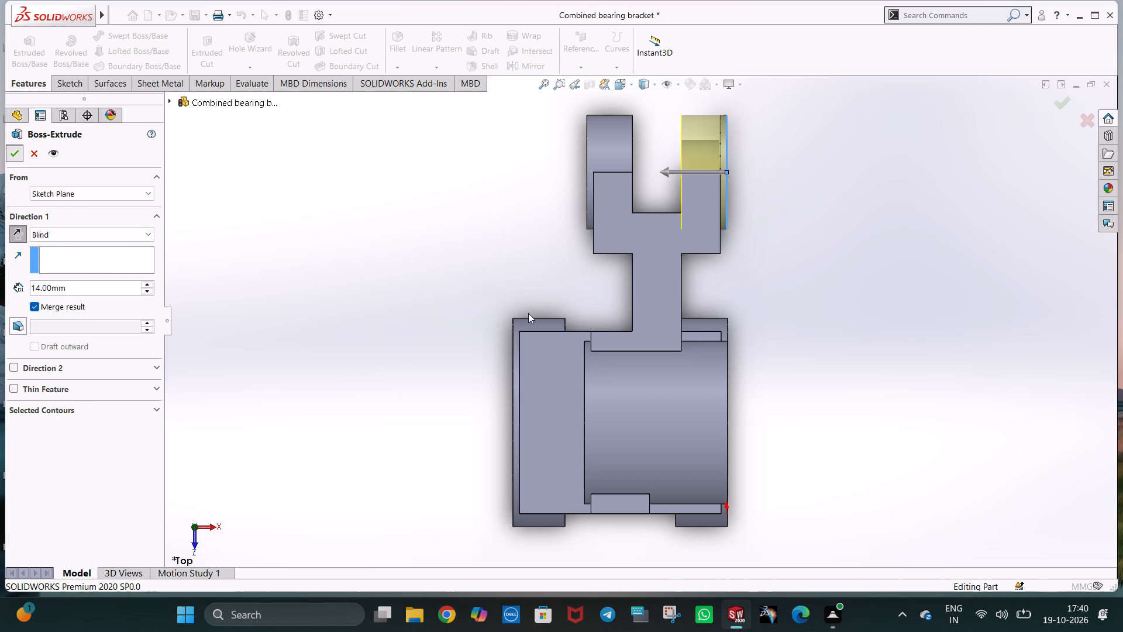
Examine the bracket's side arm, fork rings and bearing bosses from isometric, oblique and left side views.
middle_drag(793, 335, 578, 386)
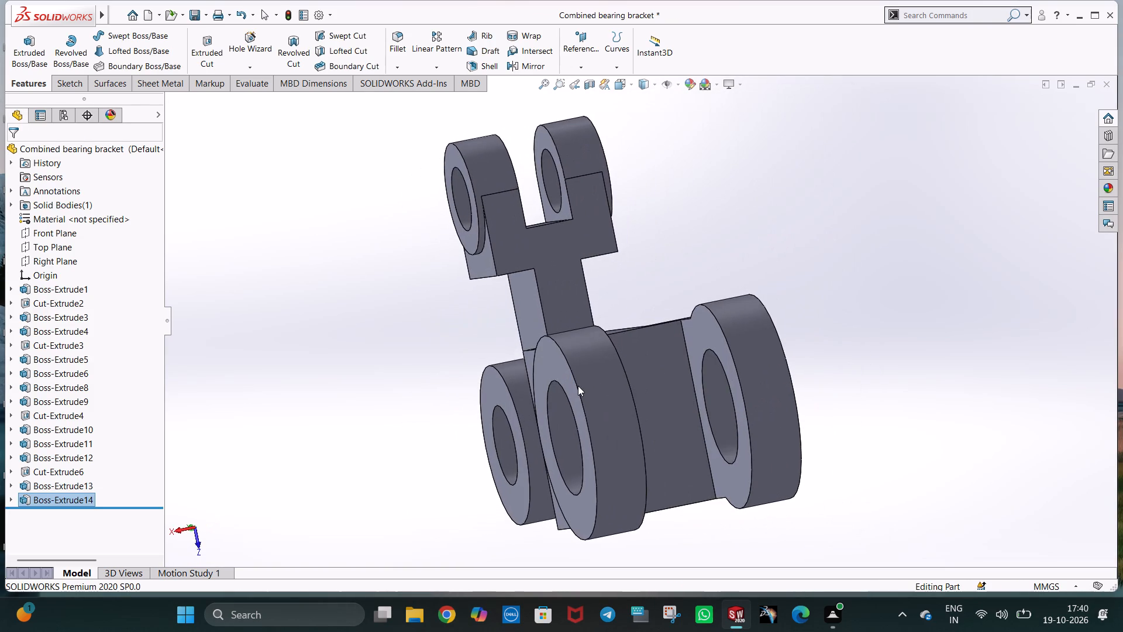
key(ctrl+7)
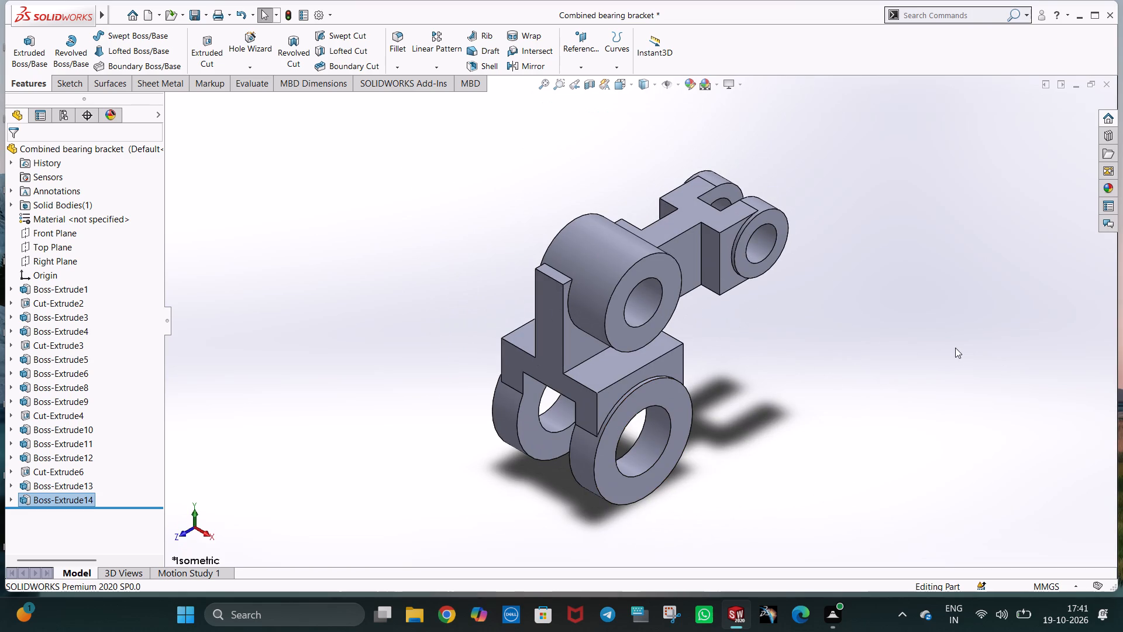
middle_drag(492, 417, 540, 426)
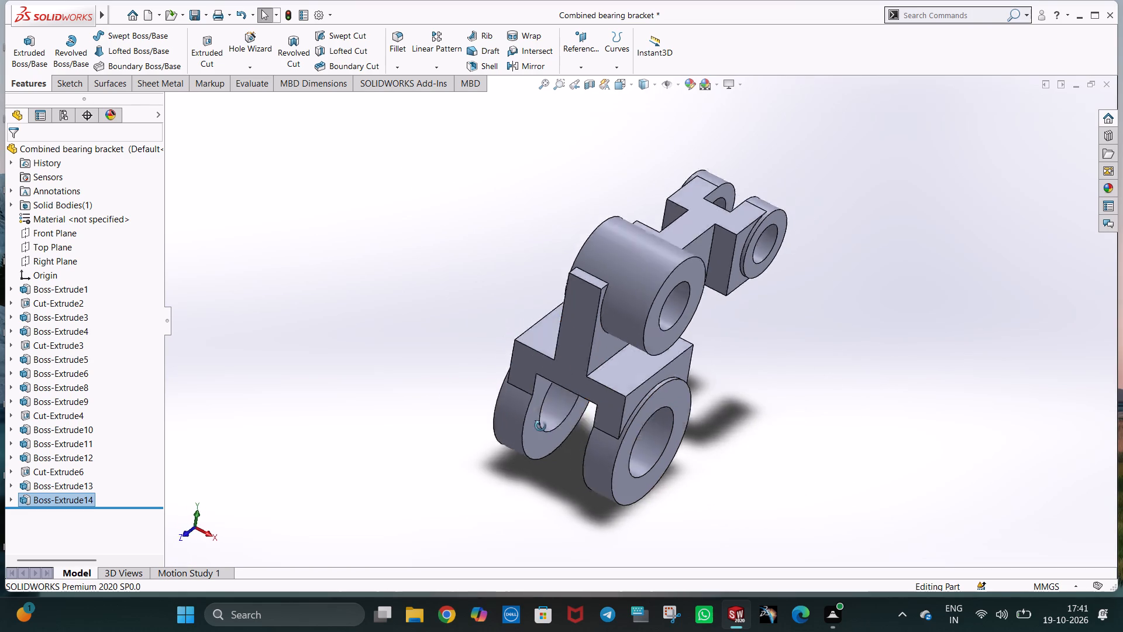
middle_drag(540, 426, 719, 475)
middle_drag(559, 349, 537, 461)
middle_drag(500, 281, 497, 285)
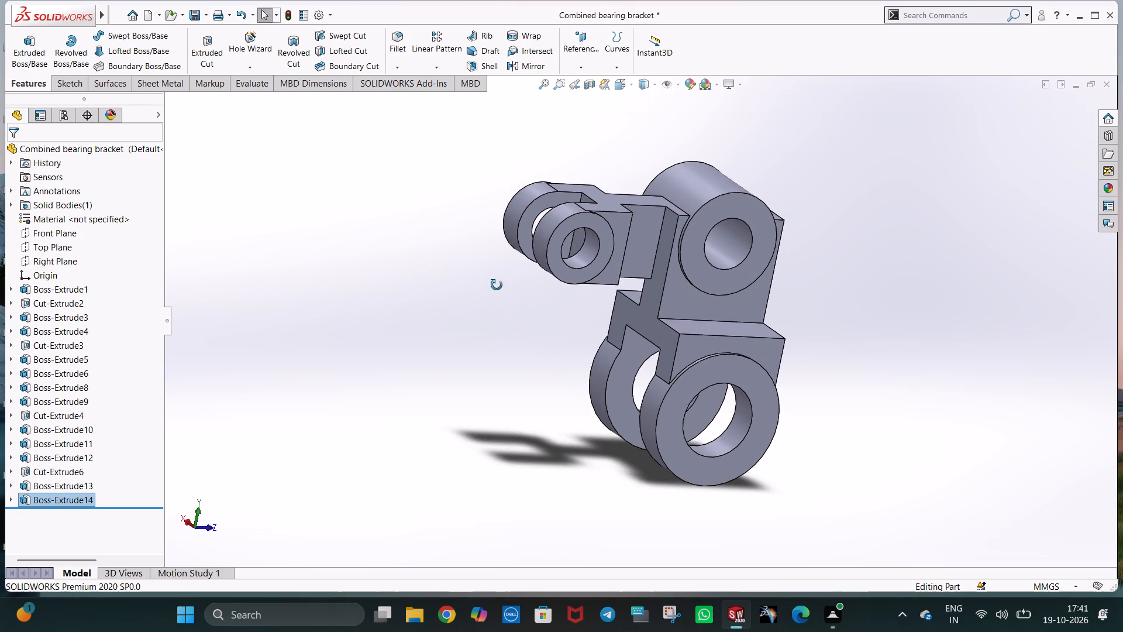
middle_drag(497, 285, 492, 303)
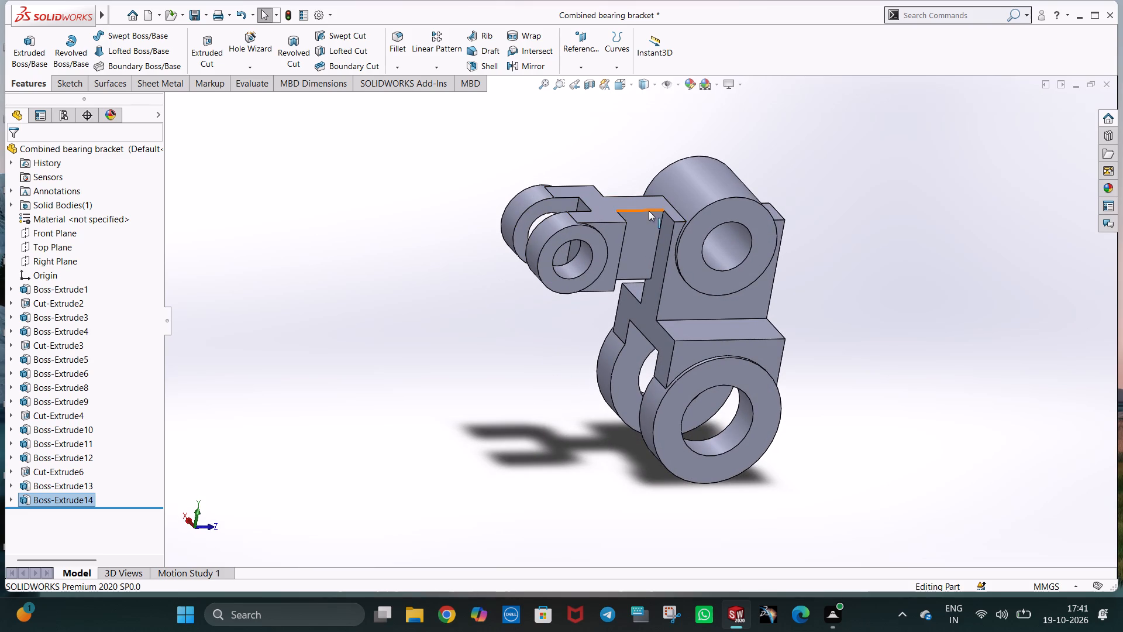
middle_drag(702, 312, 702, 230)
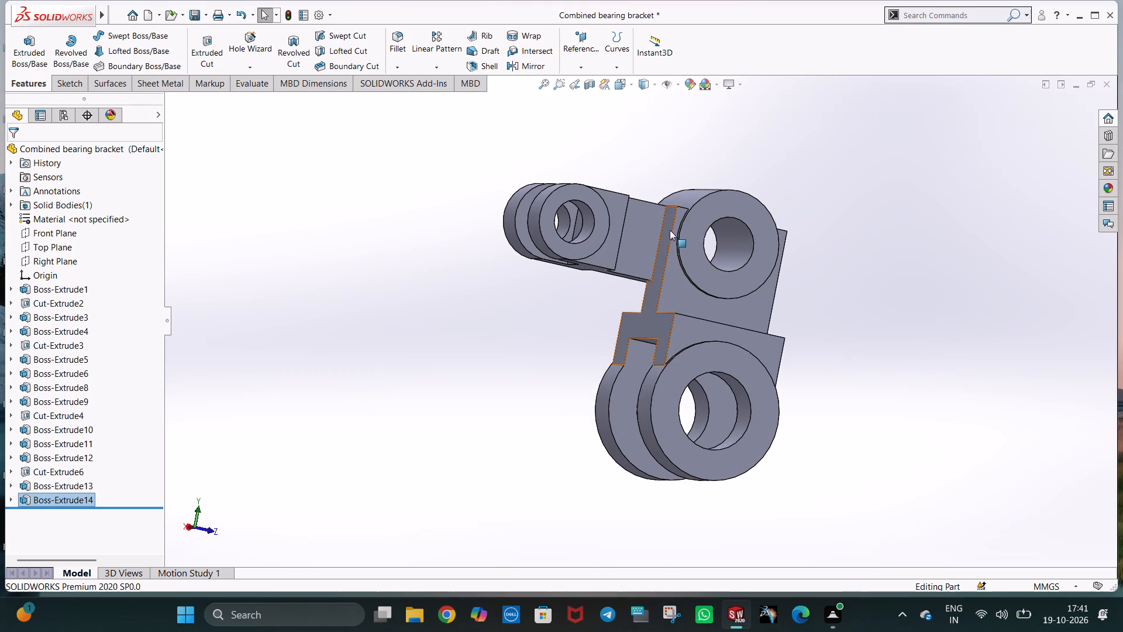
middle_drag(667, 252, 663, 304)
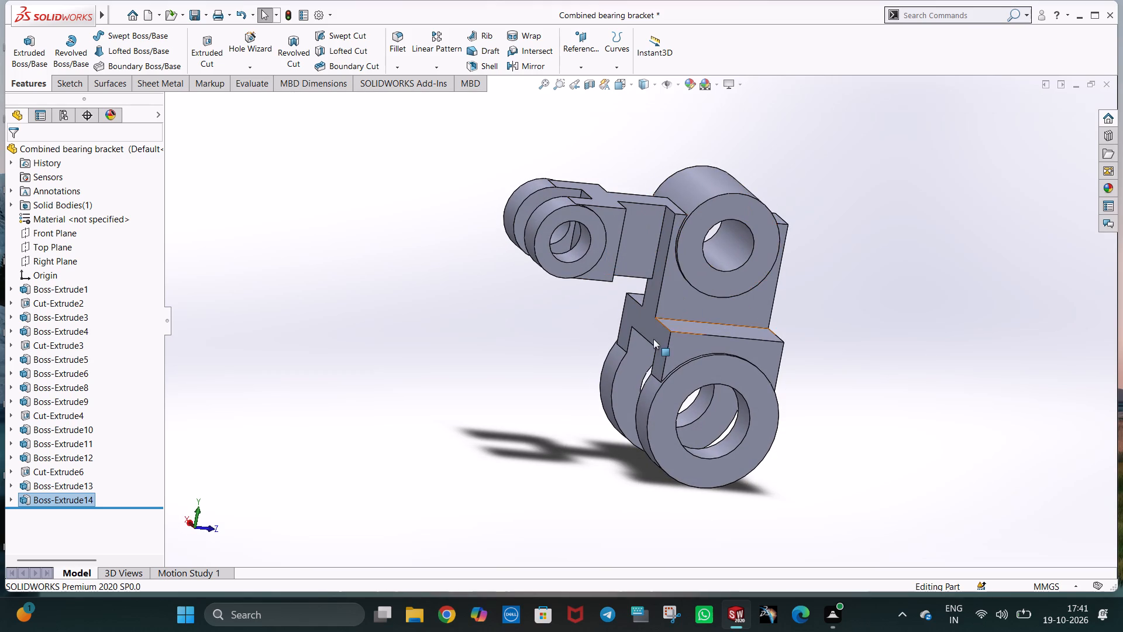
middle_drag(654, 339, 689, 414)
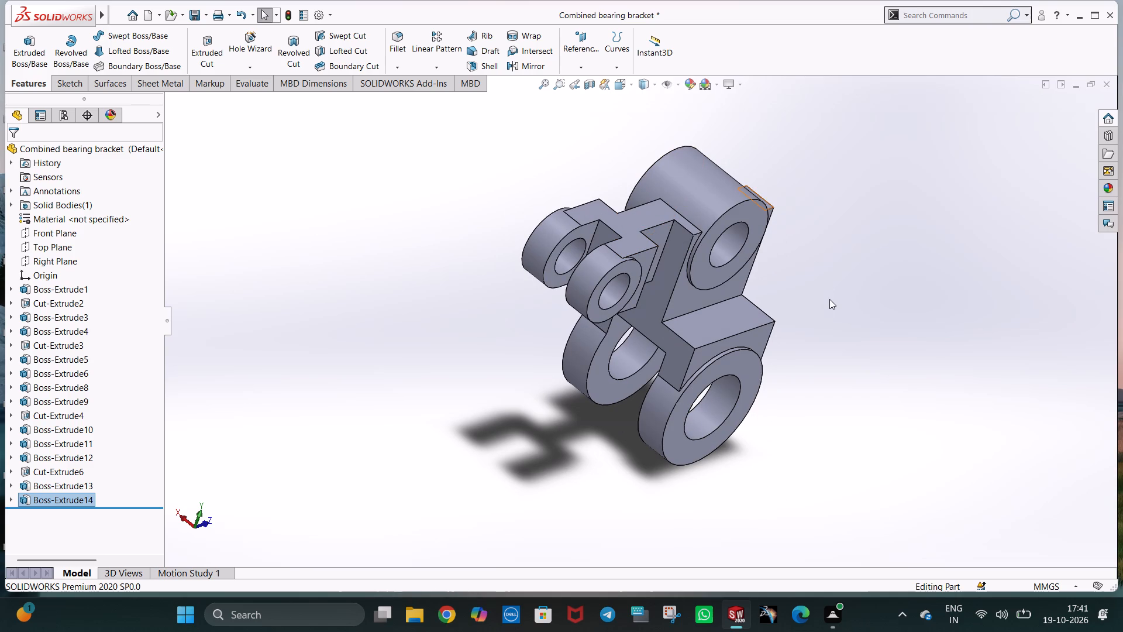
middle_drag(770, 285, 709, 255)
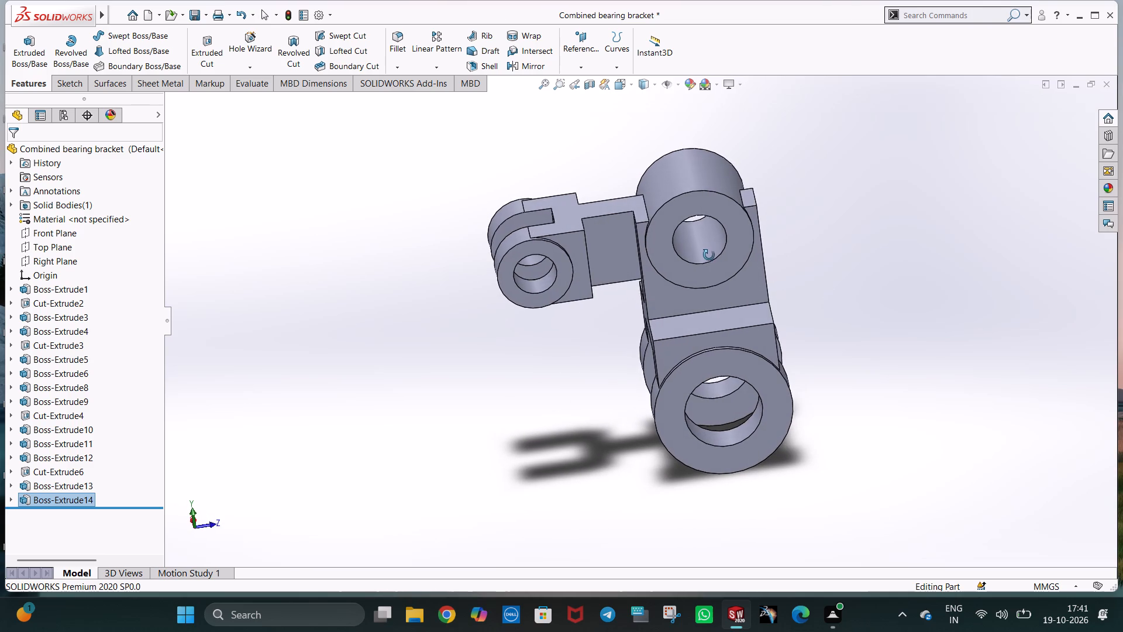
middle_drag(709, 255, 709, 234)
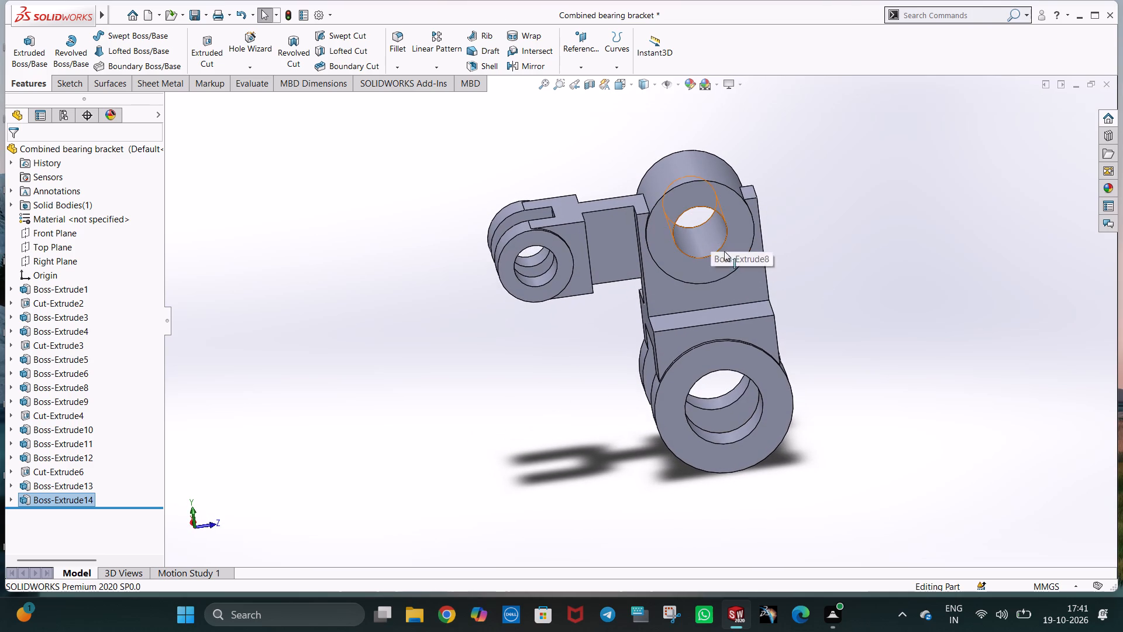
middle_drag(764, 295, 773, 293)
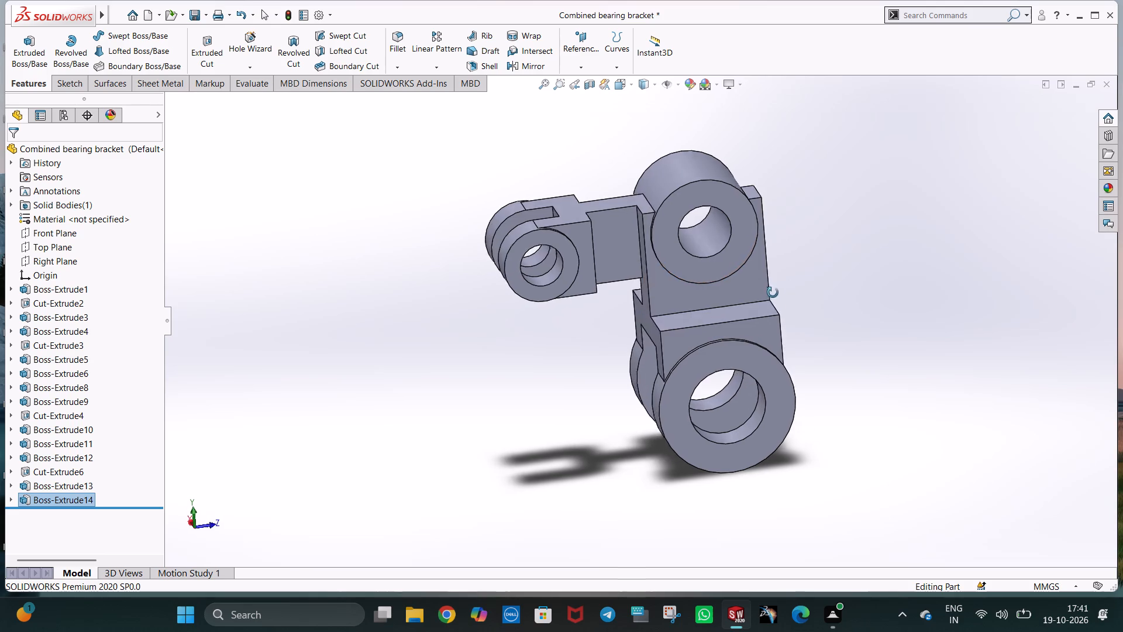
middle_drag(773, 293, 802, 273)
middle_drag(790, 272, 753, 245)
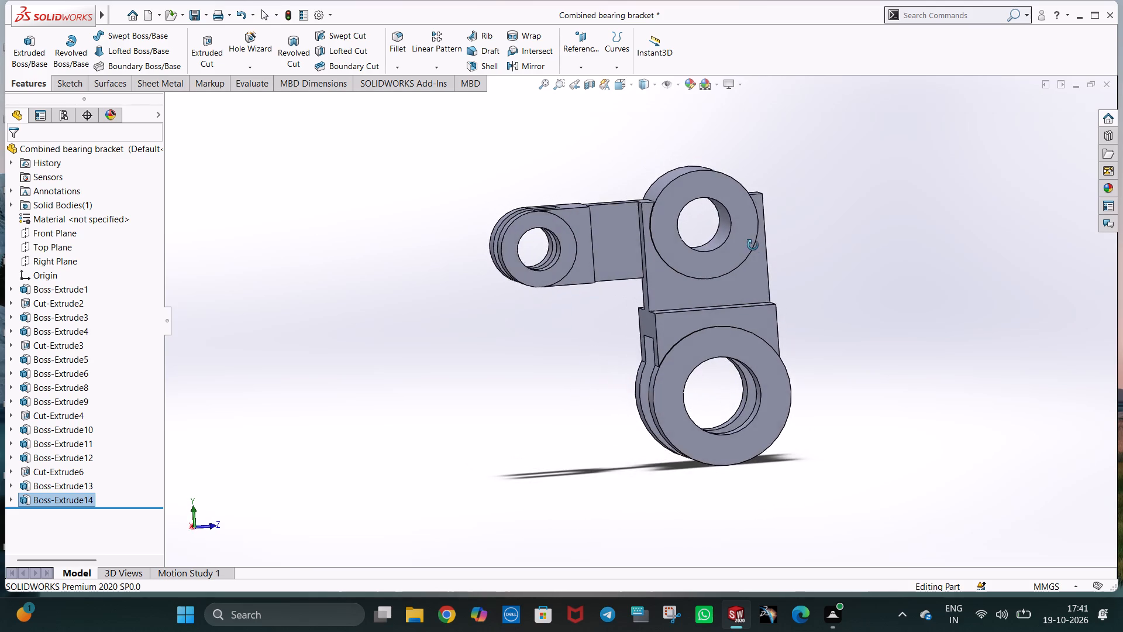
middle_drag(753, 245, 744, 257)
key(ctrl+3)
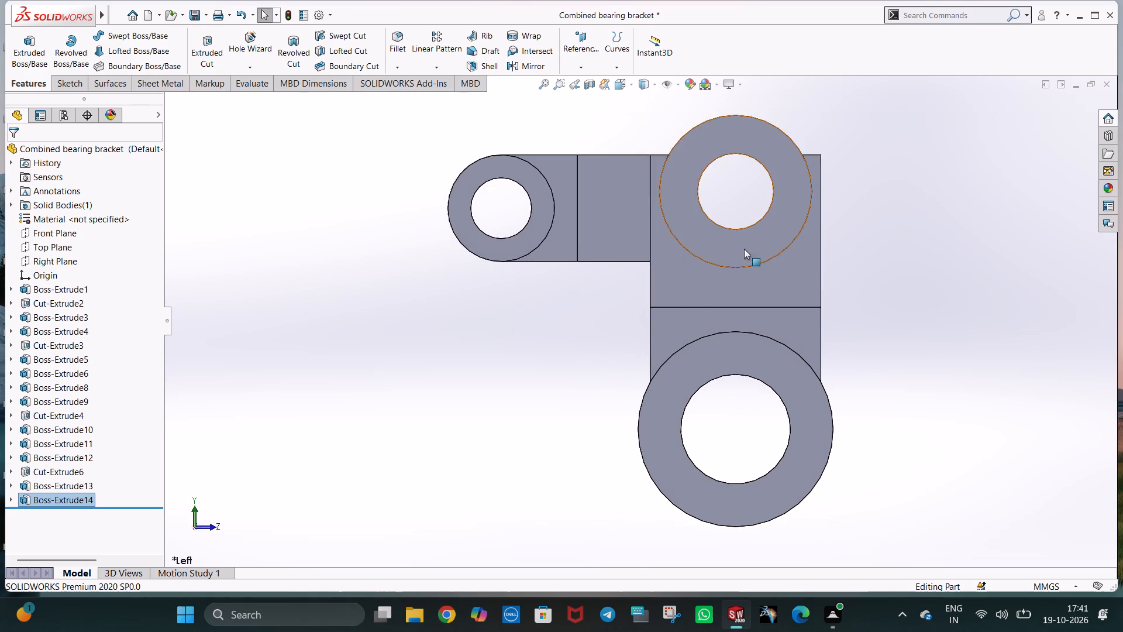
Start a sketch on the upper plate face and draw three connected lines on the ring's side-arm side, about 6 mm top and 18 mm bottom.
right_click(680, 265)
click(705, 246)
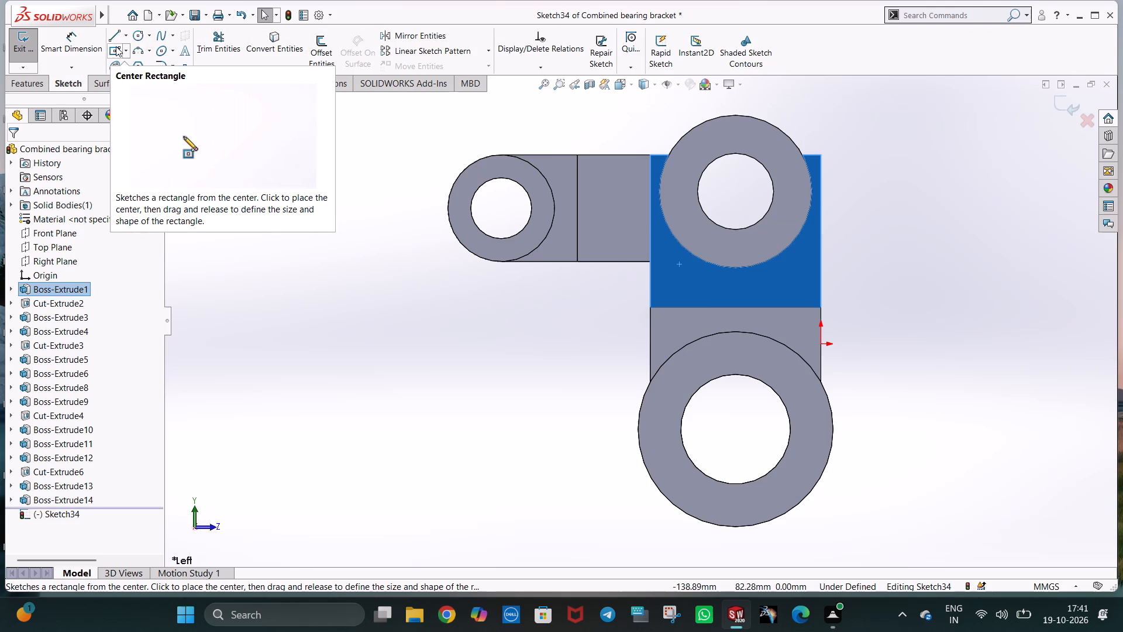
click(116, 35)
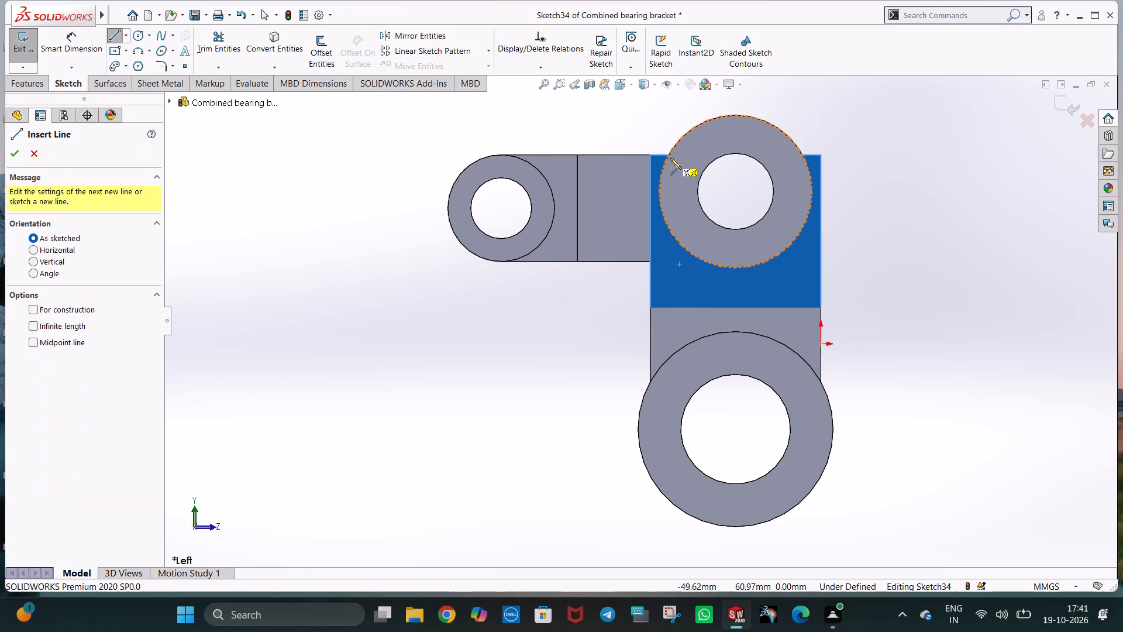
click(669, 154)
click(650, 156)
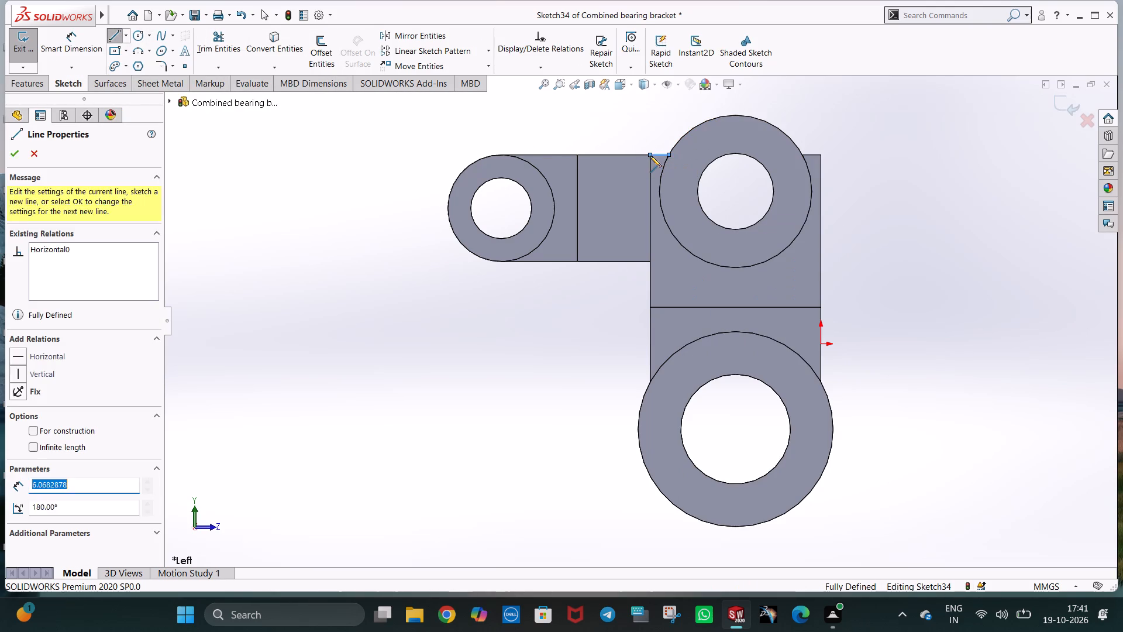
middle_drag(653, 307, 685, 327)
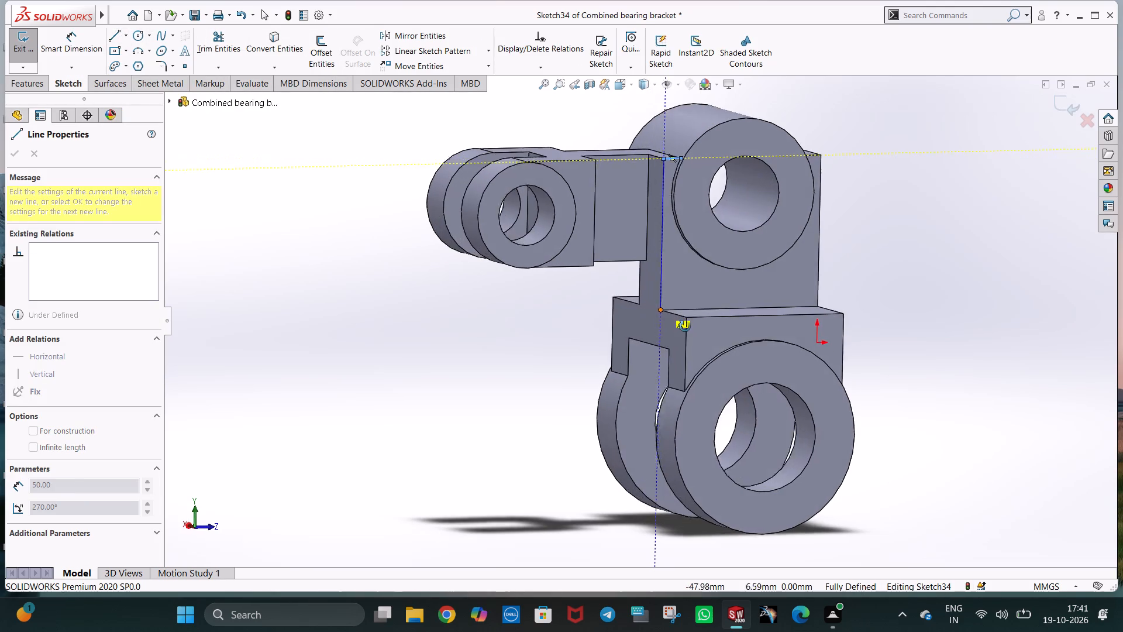
middle_drag(685, 327, 688, 328)
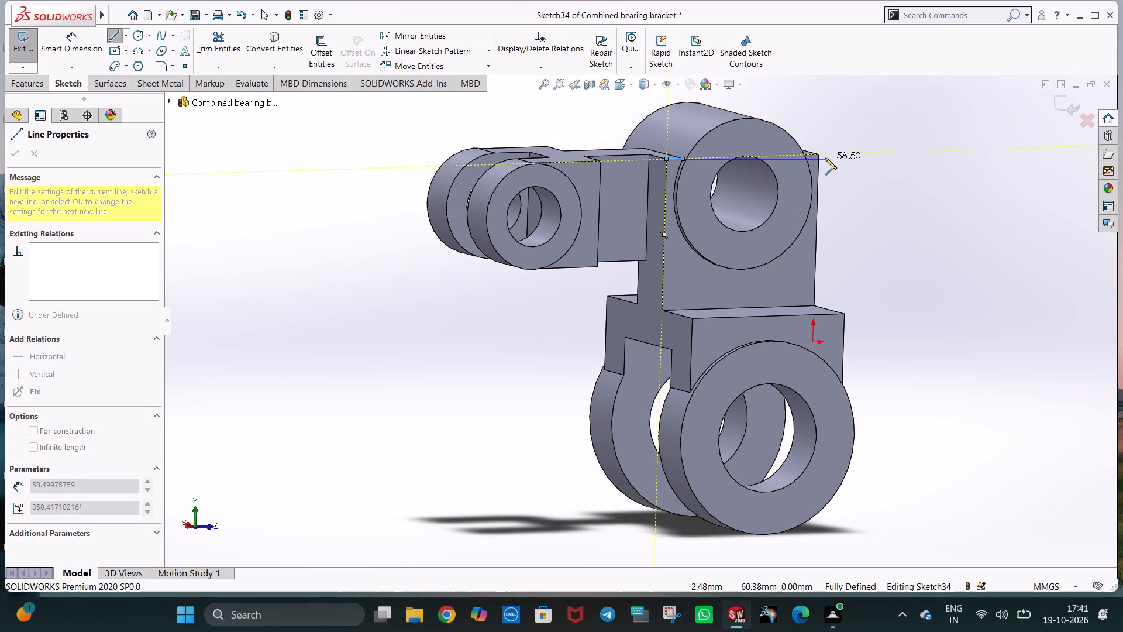
middle_drag(753, 235, 706, 237)
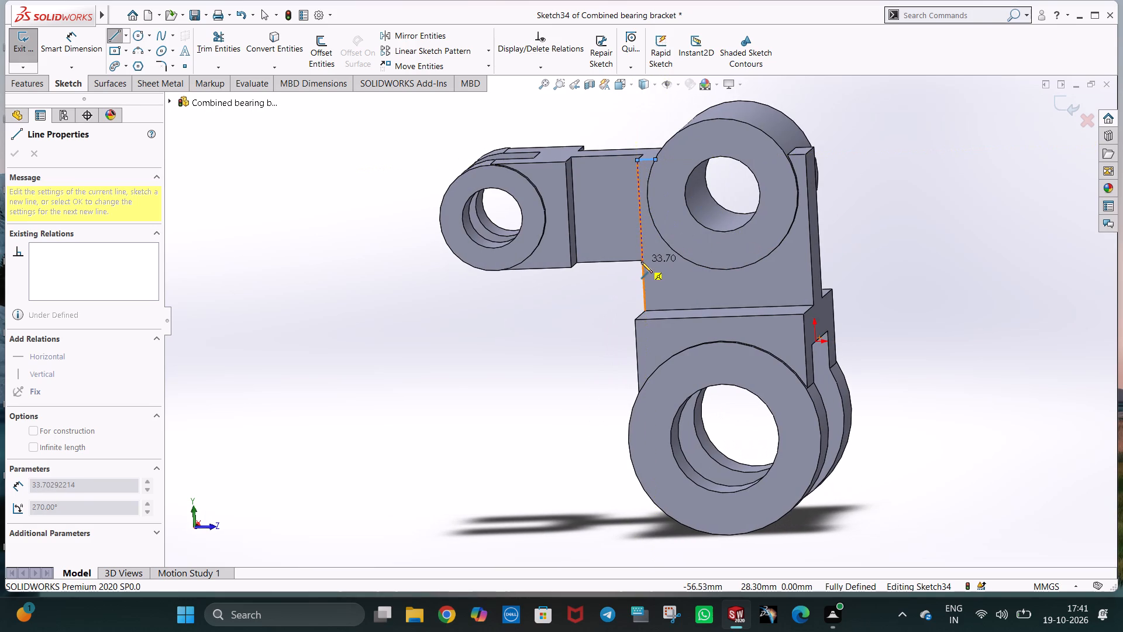
key(ctrl+3)
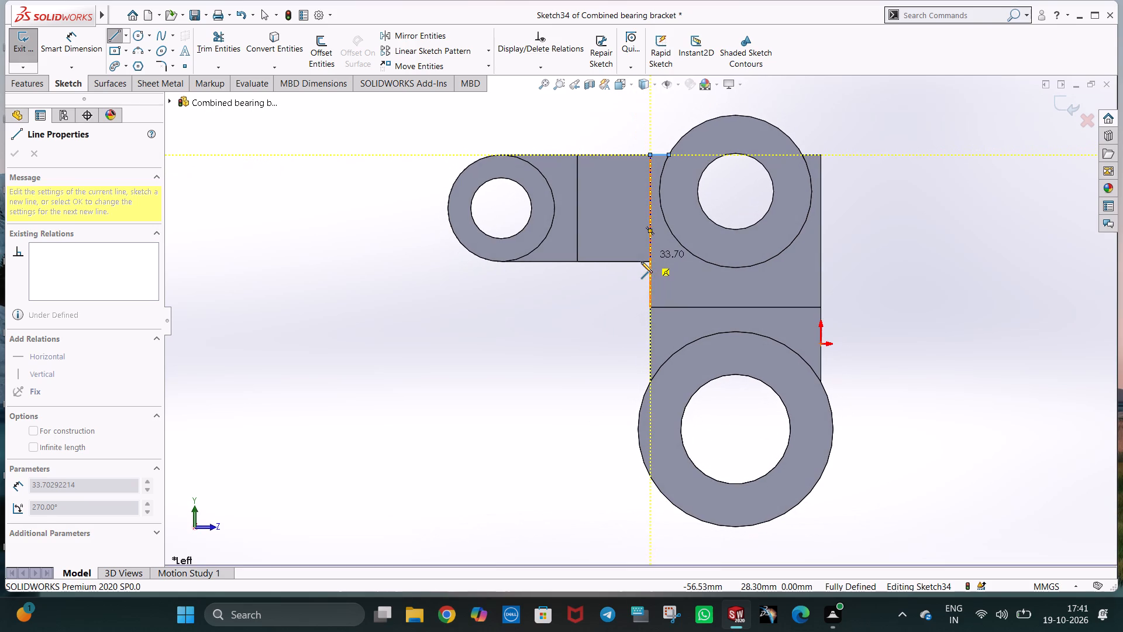
click(650, 264)
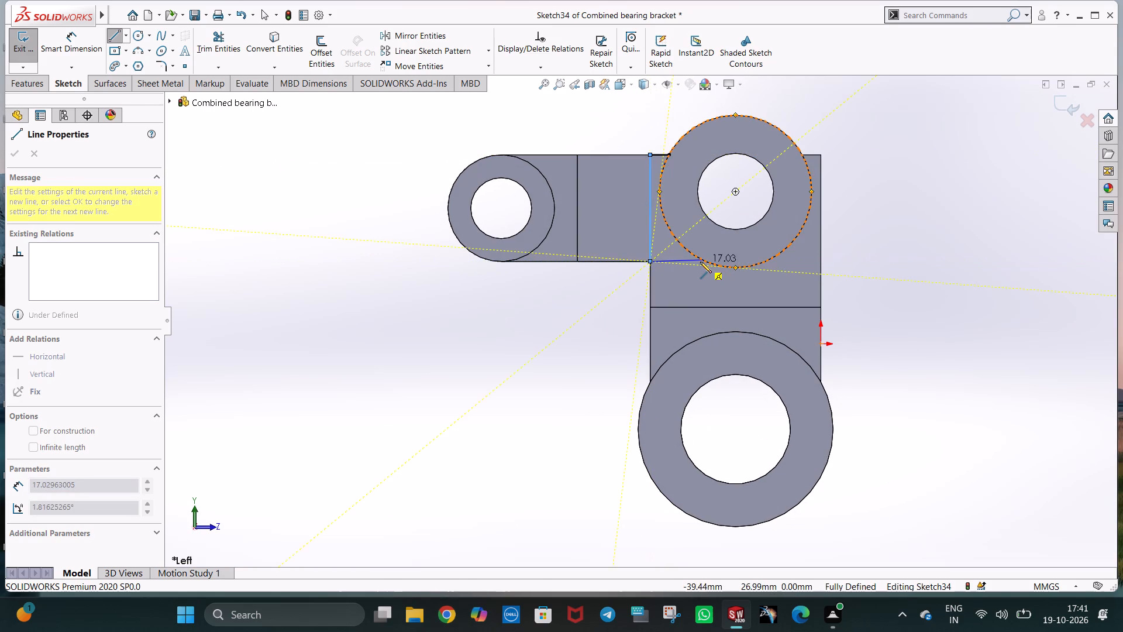
click(704, 262)
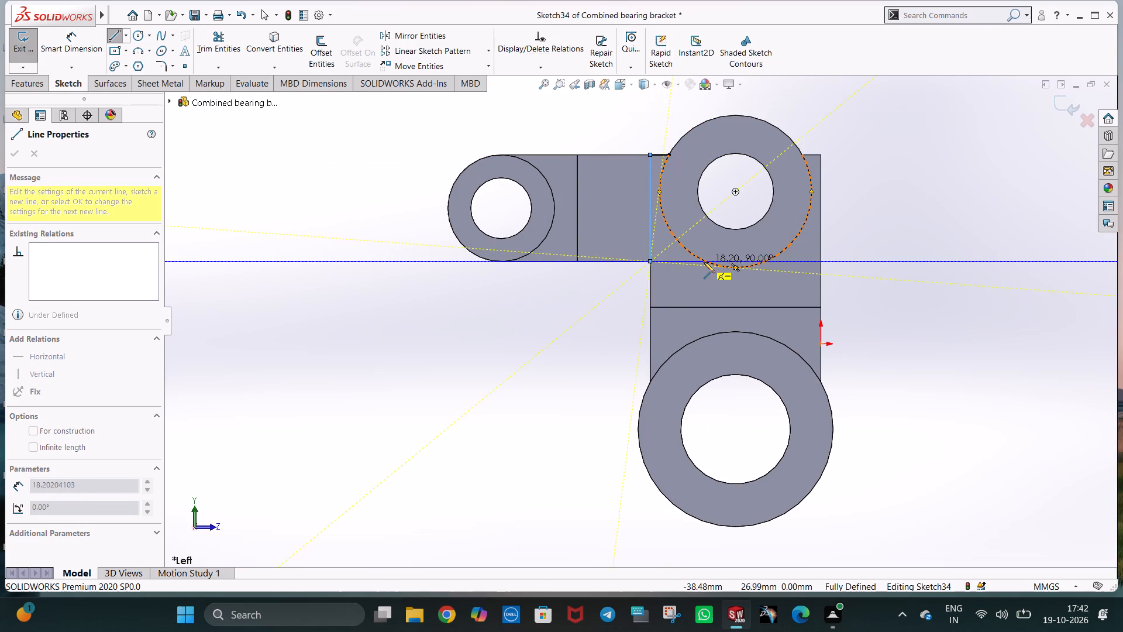
key(Escape)
key(Escape)
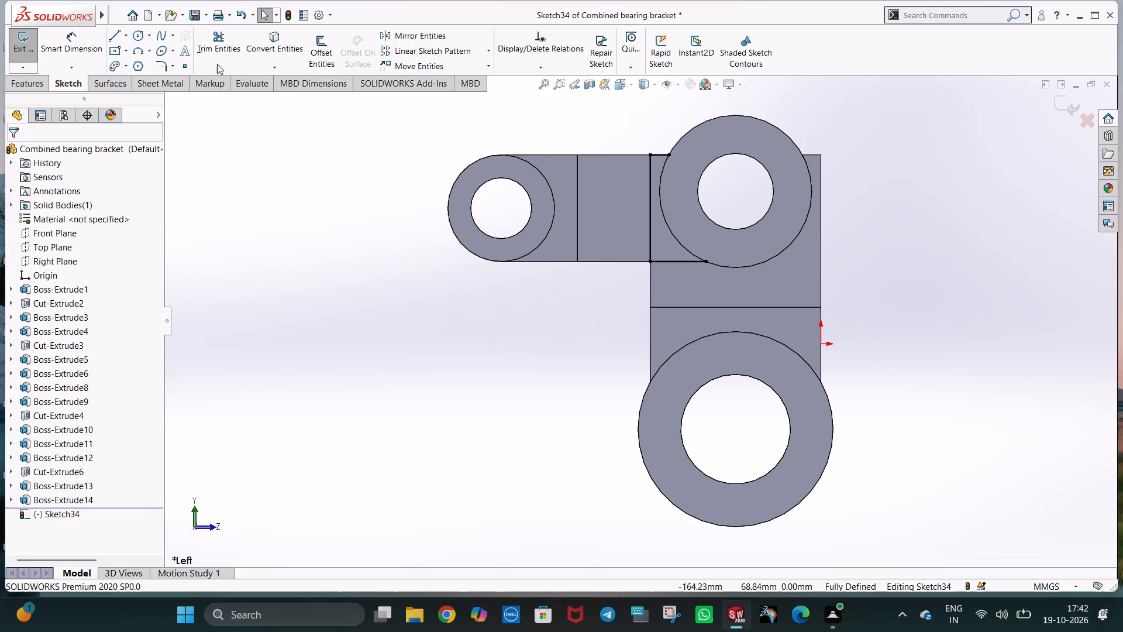
Sketch a circle matching the upper ring's outer edge and trim it to the arc that closes the three-line corner profile.
click(144, 39)
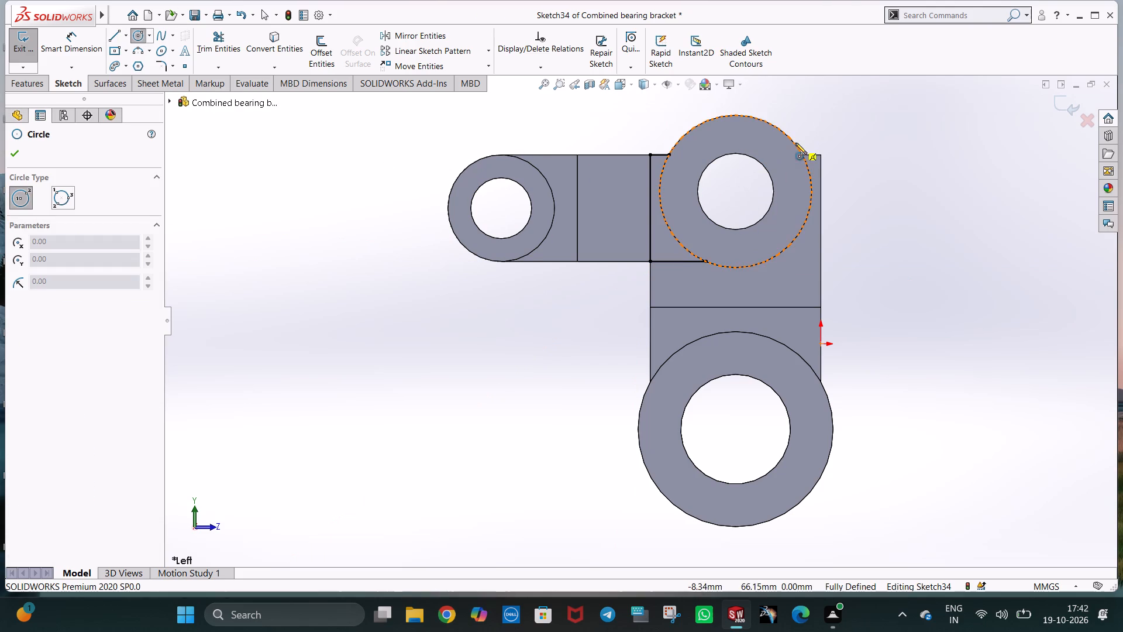
click(736, 191)
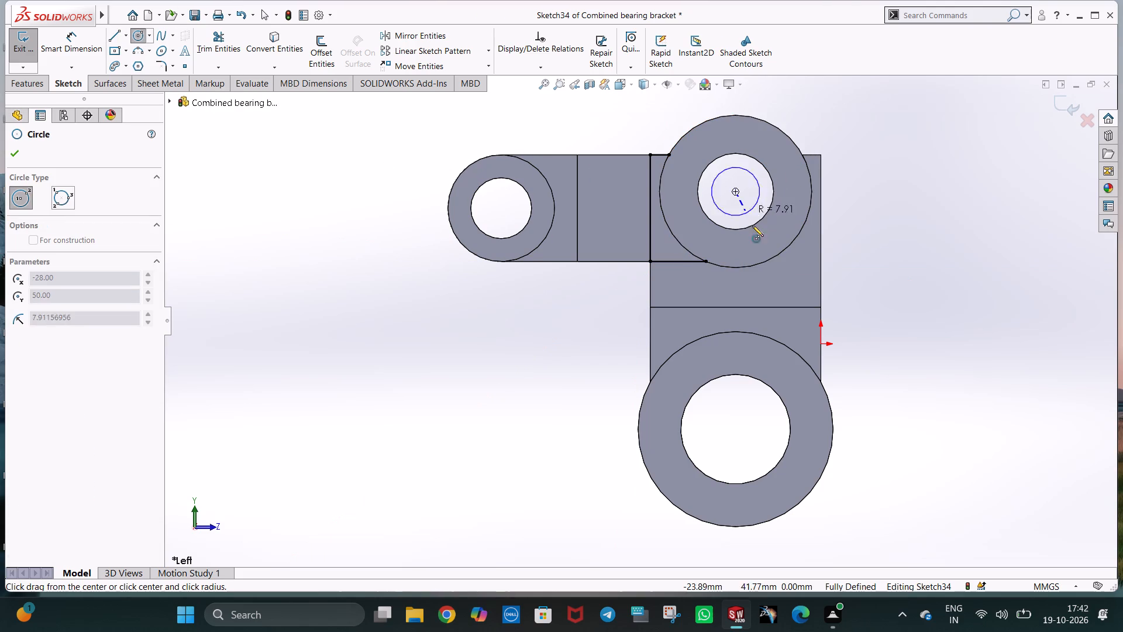
click(766, 262)
key(Escape)
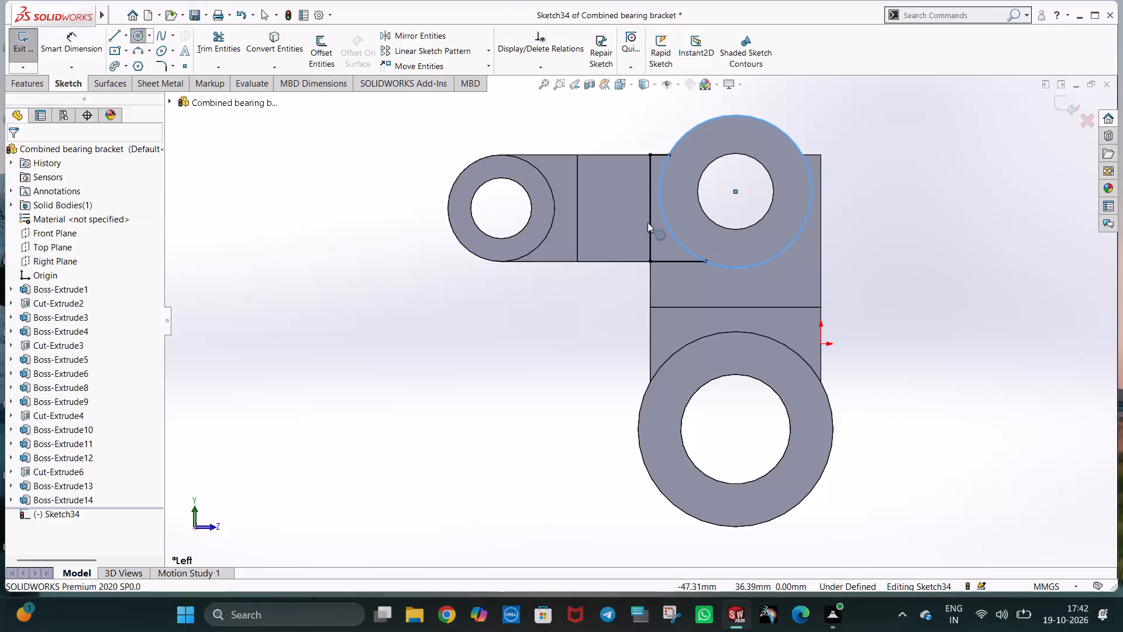
key(Escape)
click(210, 45)
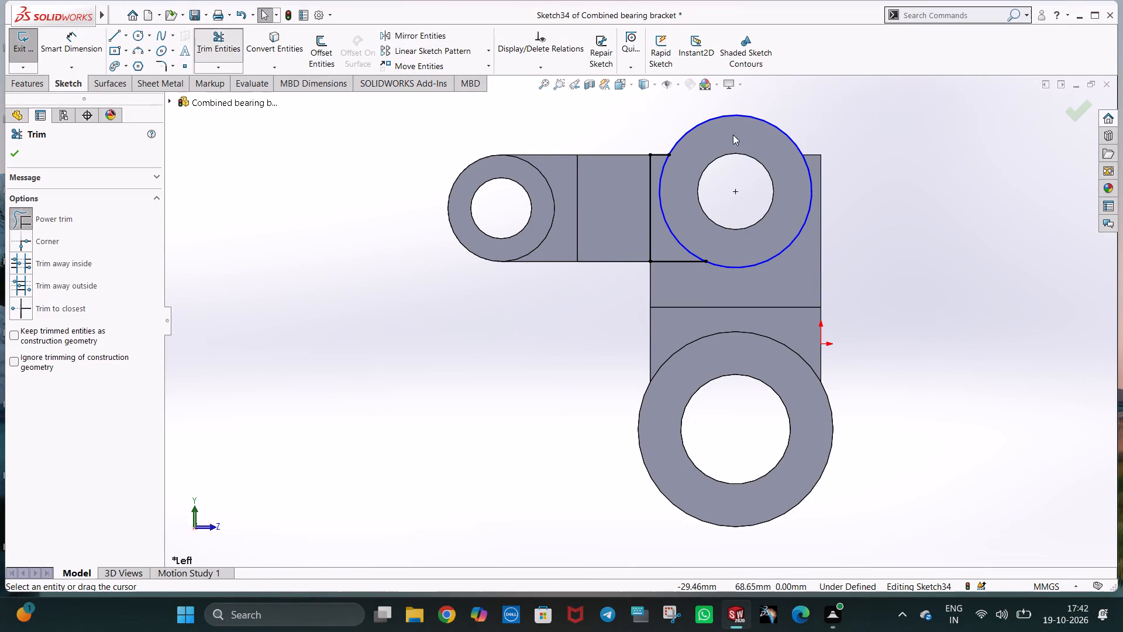
drag(736, 101, 741, 131)
key(Escape)
drag(925, 243, 914, 234)
Draw a vertical centerline from the upper ring's centre to the top of its outer edge.
click(126, 39)
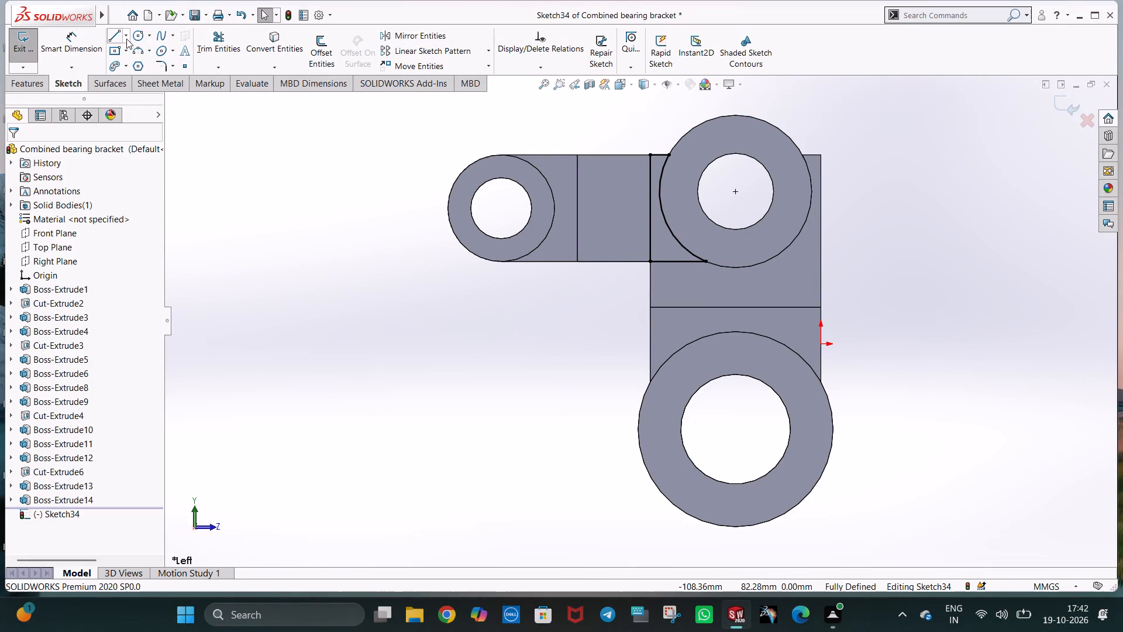
click(140, 62)
click(736, 194)
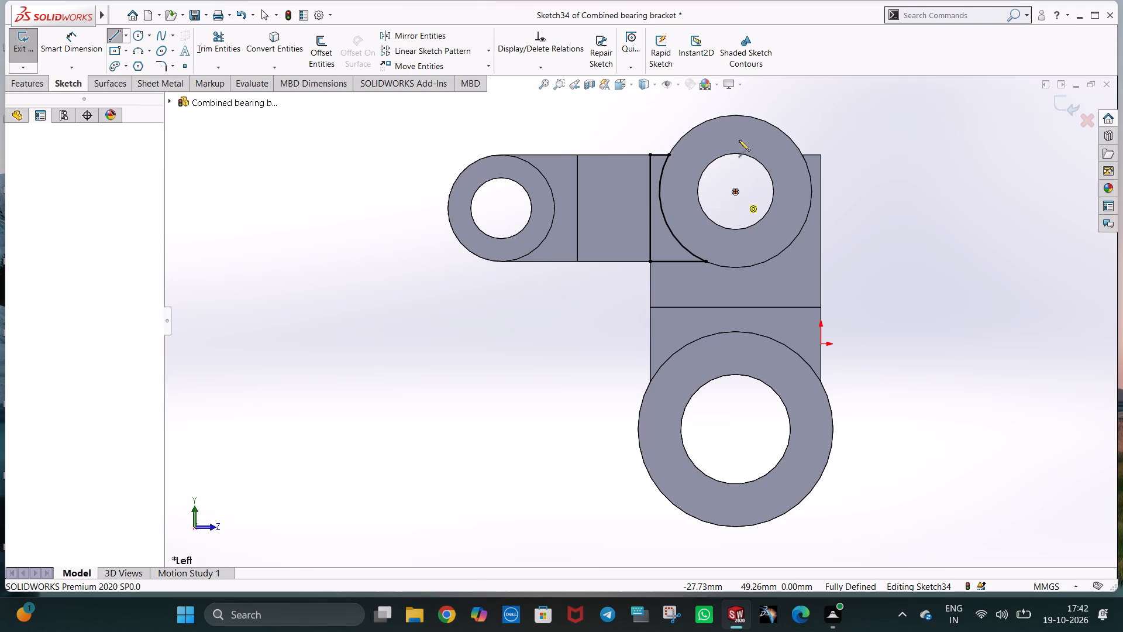
click(732, 116)
key(Escape)
key(Escape)
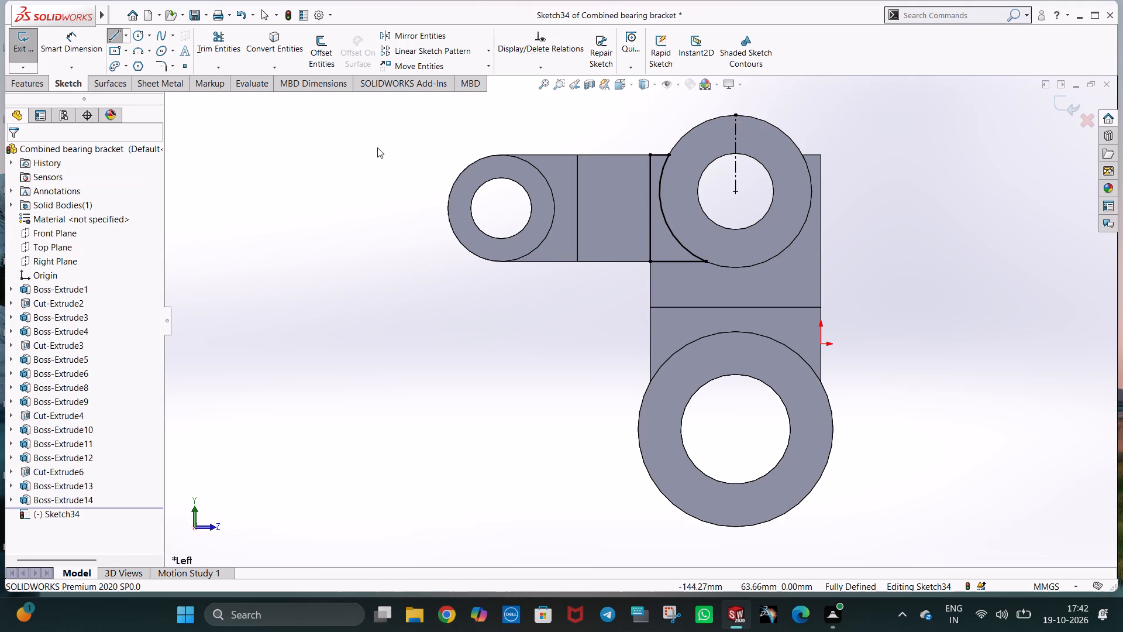
Mirror the corner profile's arc and three lines about the vertical centerline, keeping the originals.
click(414, 30)
click(664, 166)
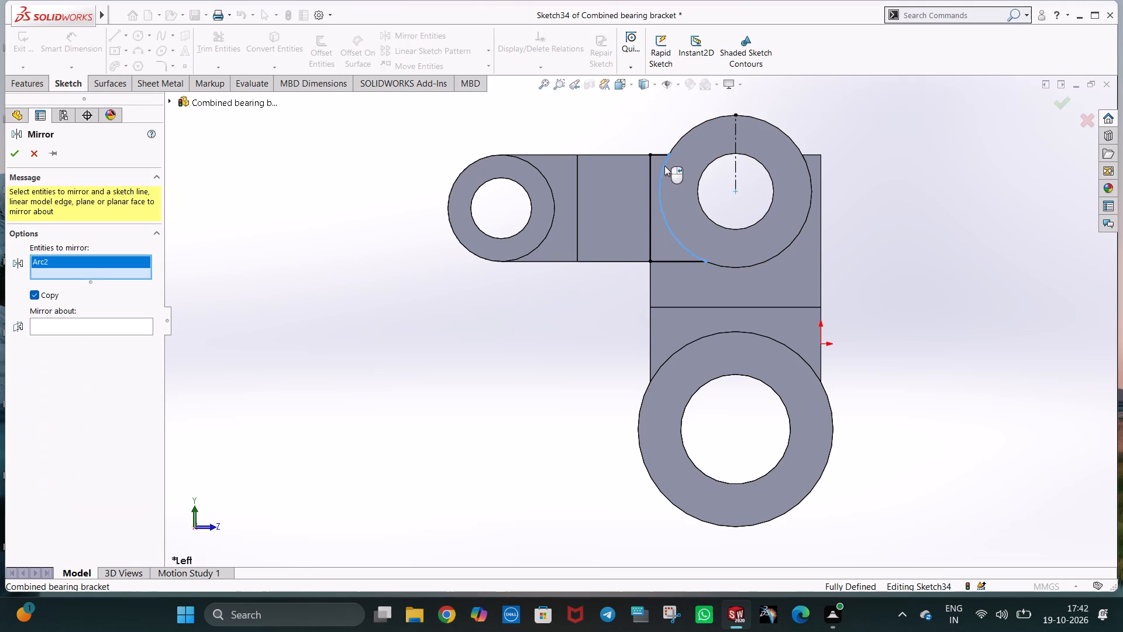
click(660, 155)
click(650, 163)
click(670, 260)
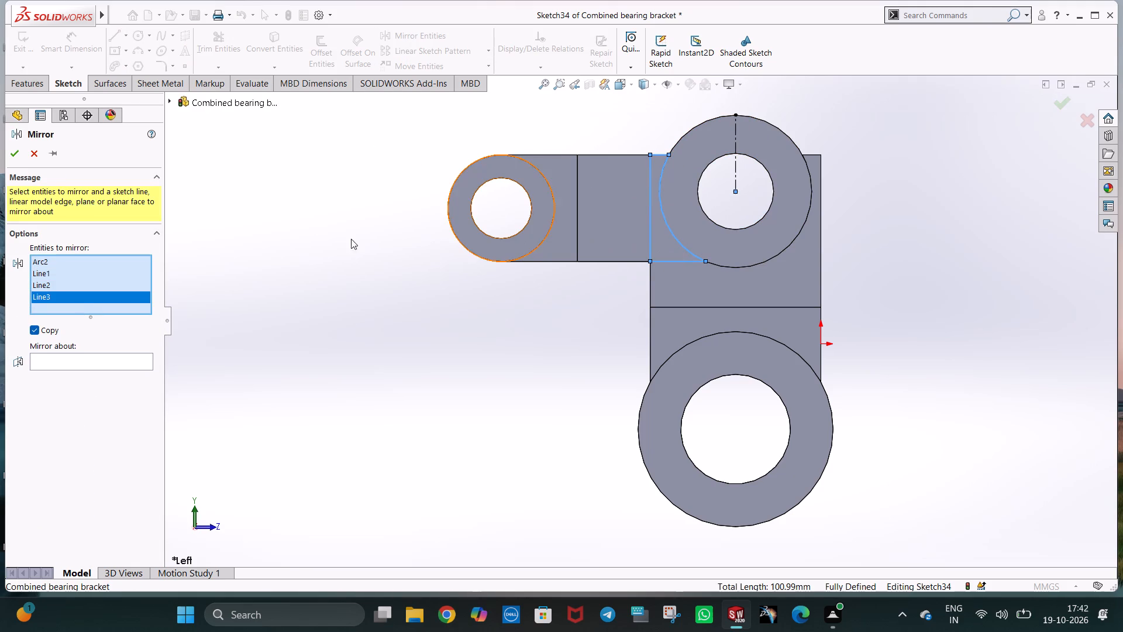
click(48, 356)
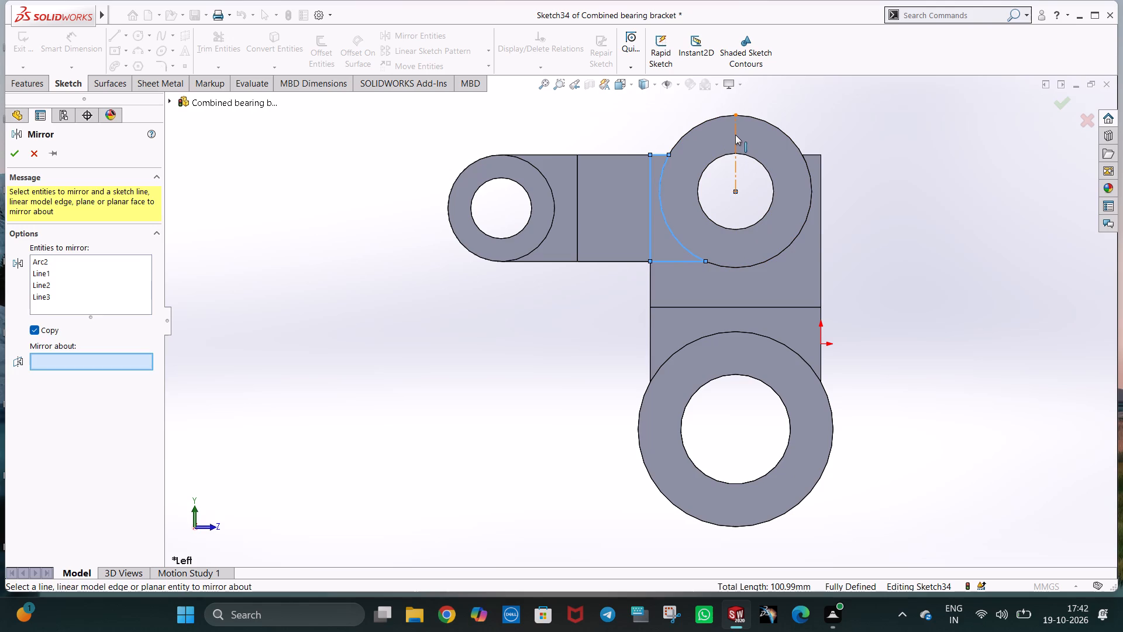
click(735, 135)
right_click(735, 135)
click(864, 188)
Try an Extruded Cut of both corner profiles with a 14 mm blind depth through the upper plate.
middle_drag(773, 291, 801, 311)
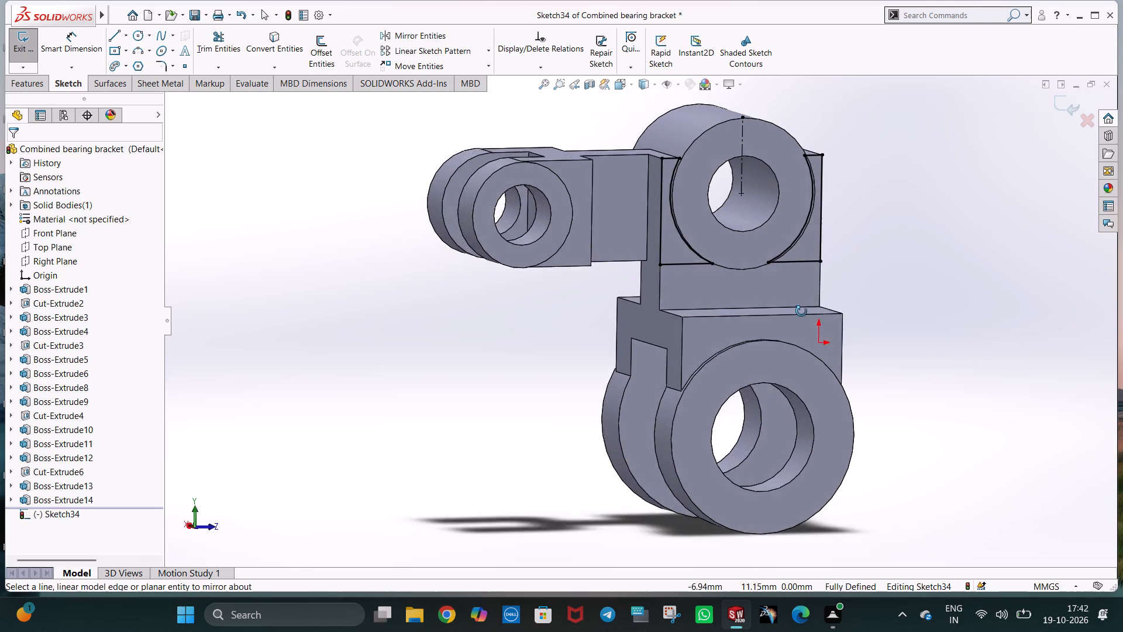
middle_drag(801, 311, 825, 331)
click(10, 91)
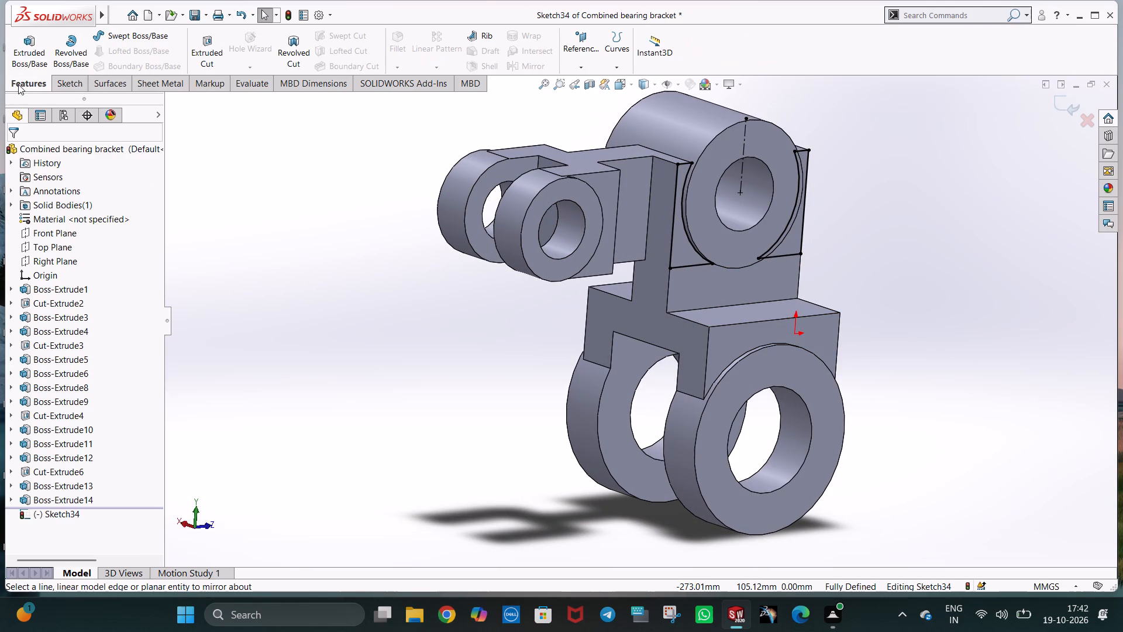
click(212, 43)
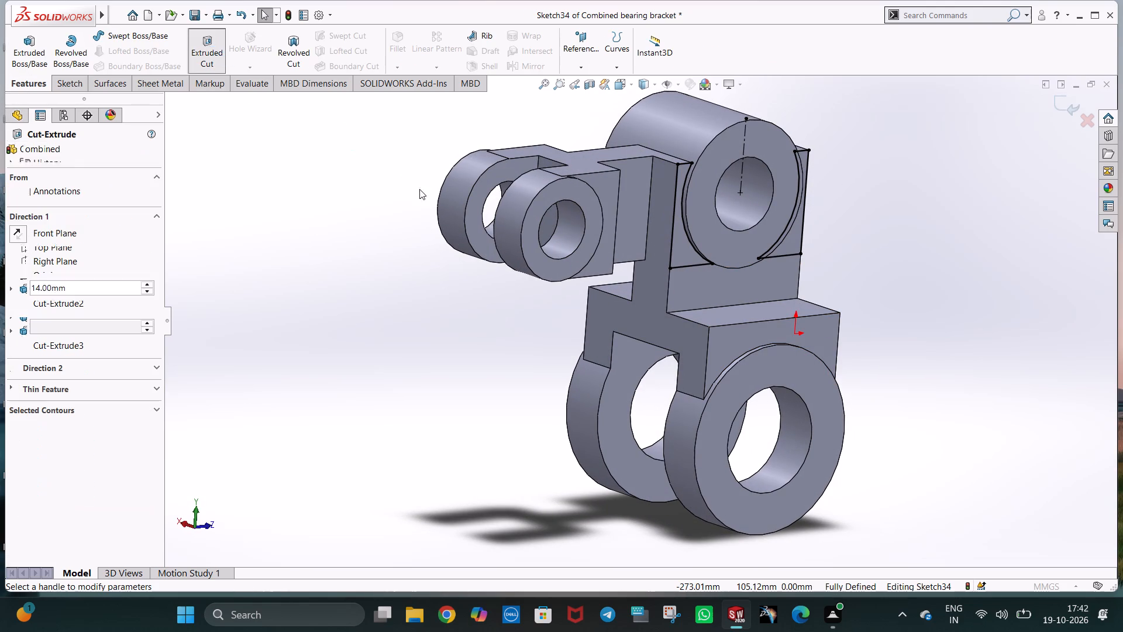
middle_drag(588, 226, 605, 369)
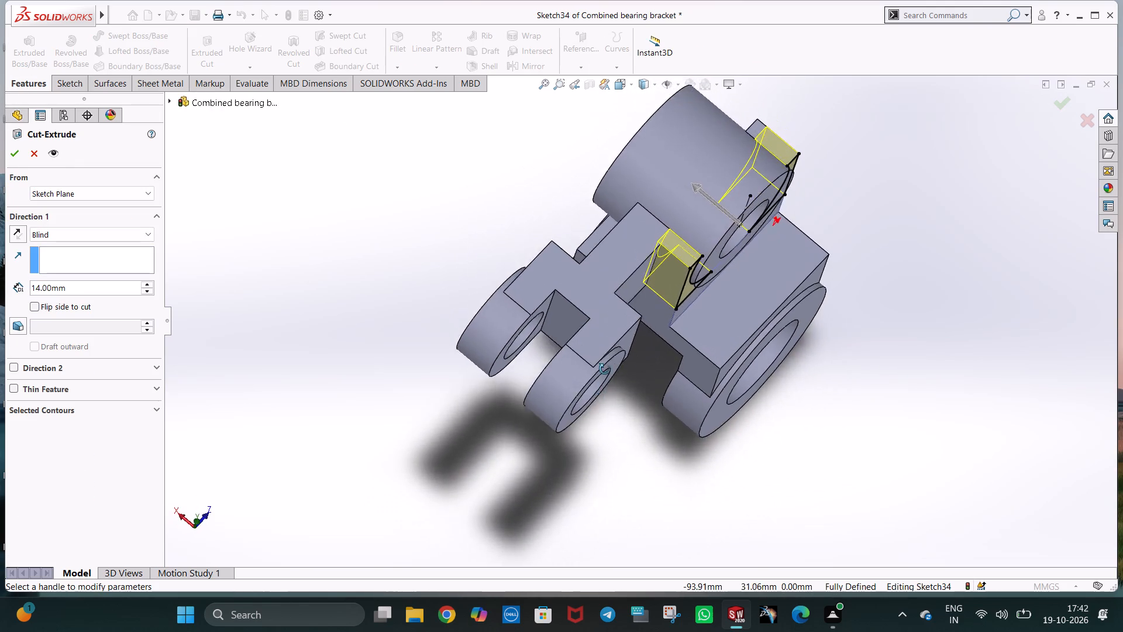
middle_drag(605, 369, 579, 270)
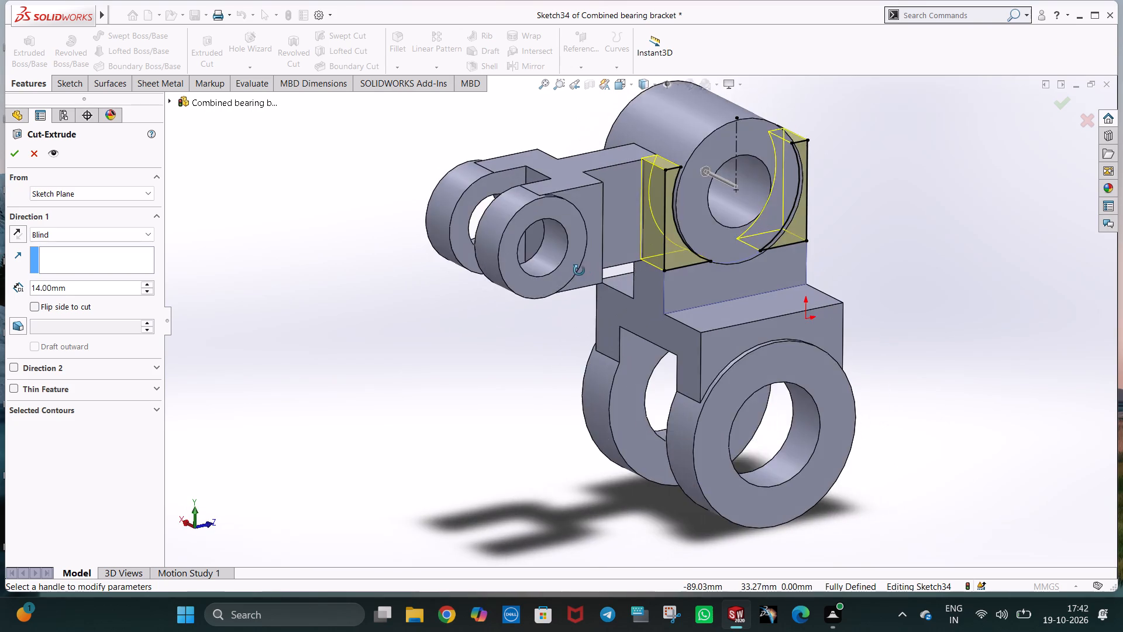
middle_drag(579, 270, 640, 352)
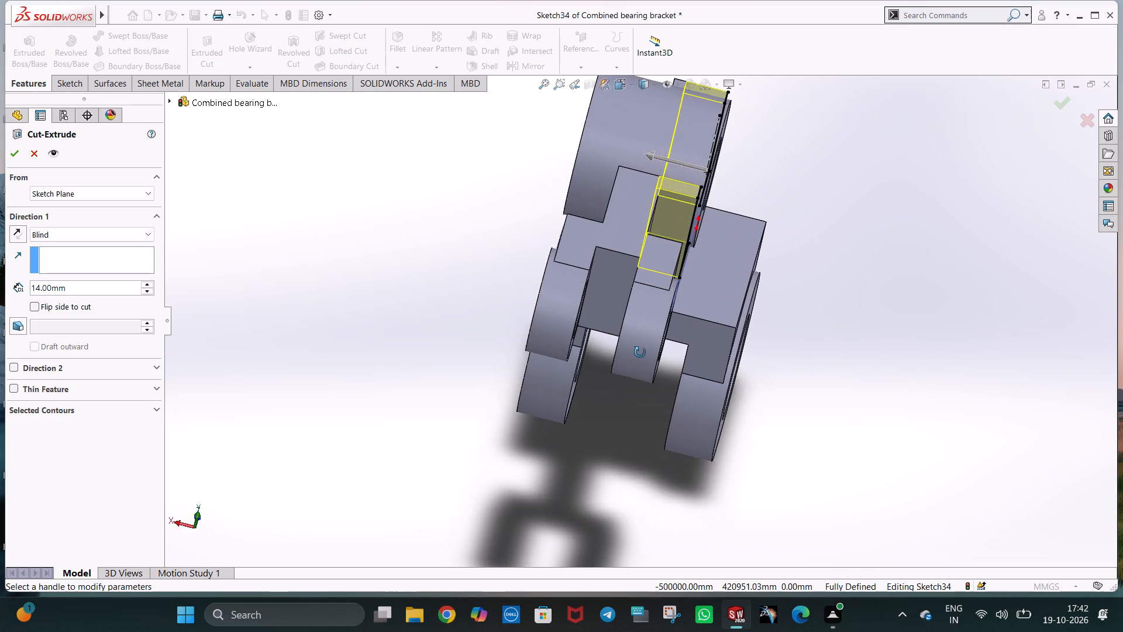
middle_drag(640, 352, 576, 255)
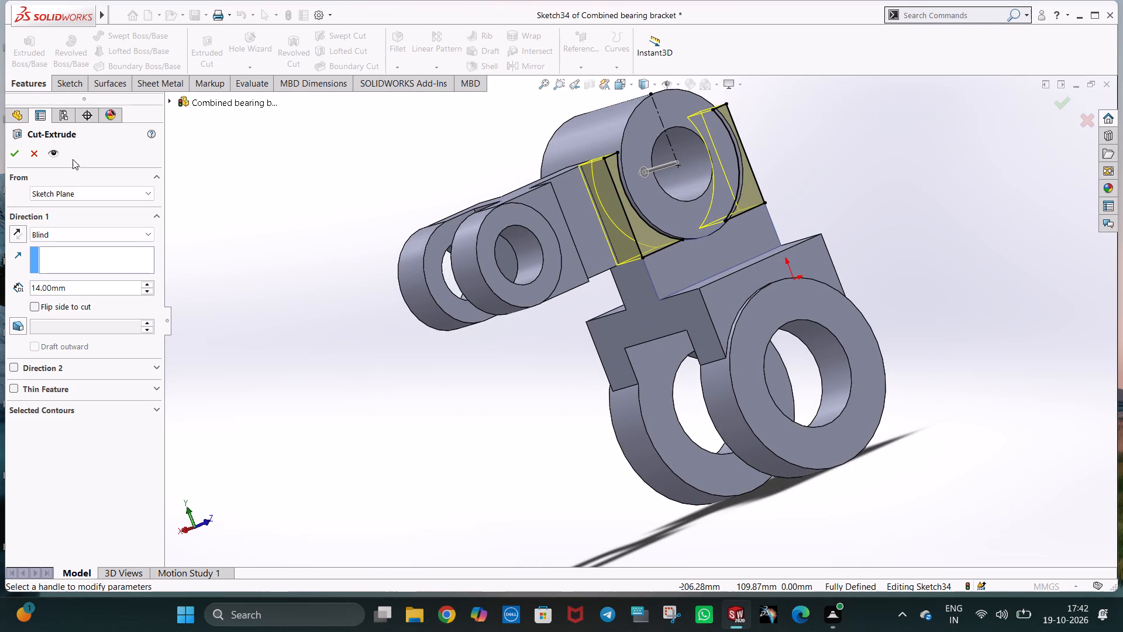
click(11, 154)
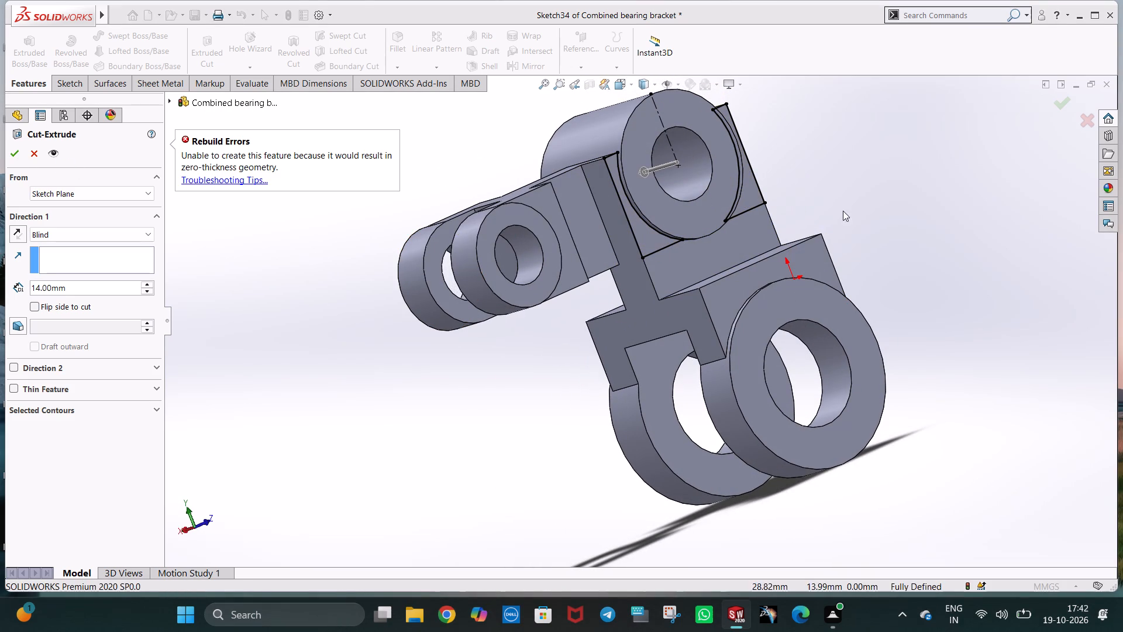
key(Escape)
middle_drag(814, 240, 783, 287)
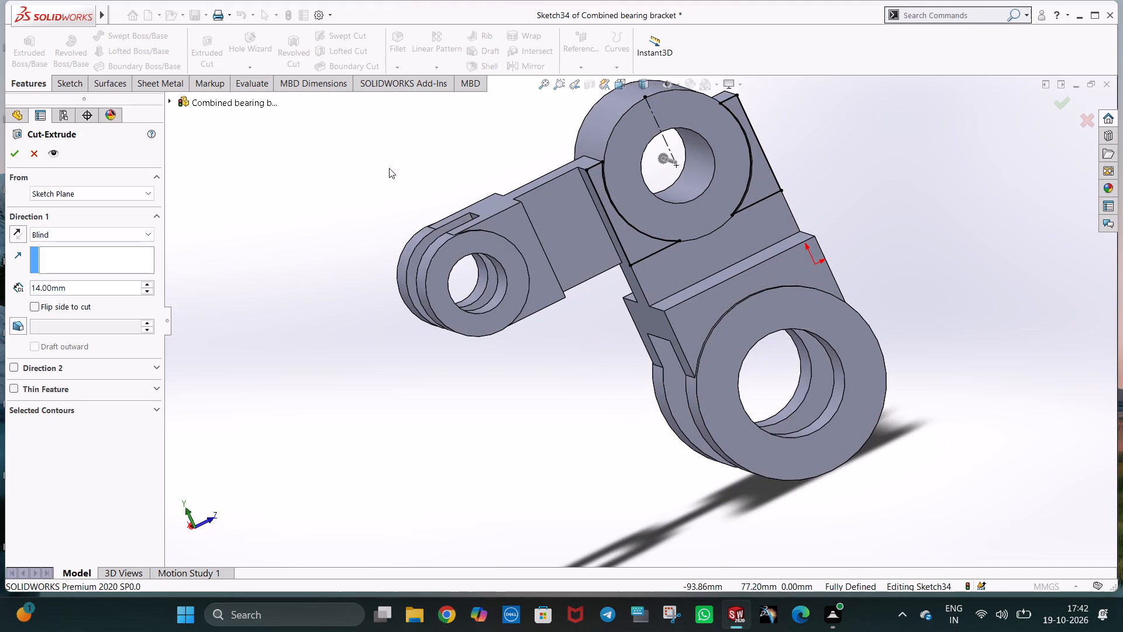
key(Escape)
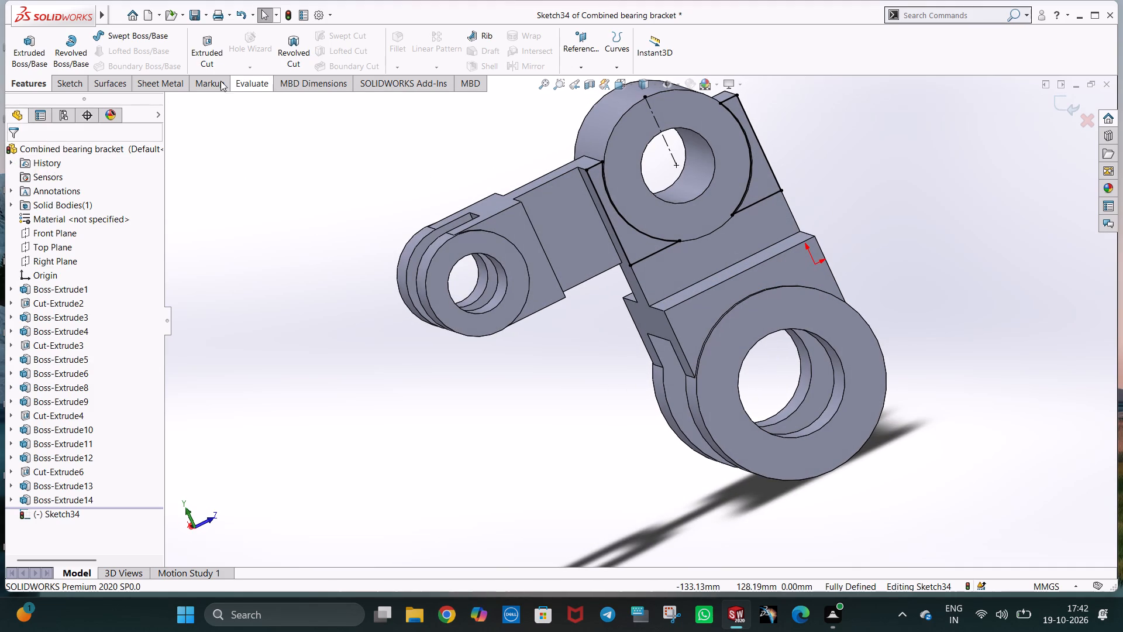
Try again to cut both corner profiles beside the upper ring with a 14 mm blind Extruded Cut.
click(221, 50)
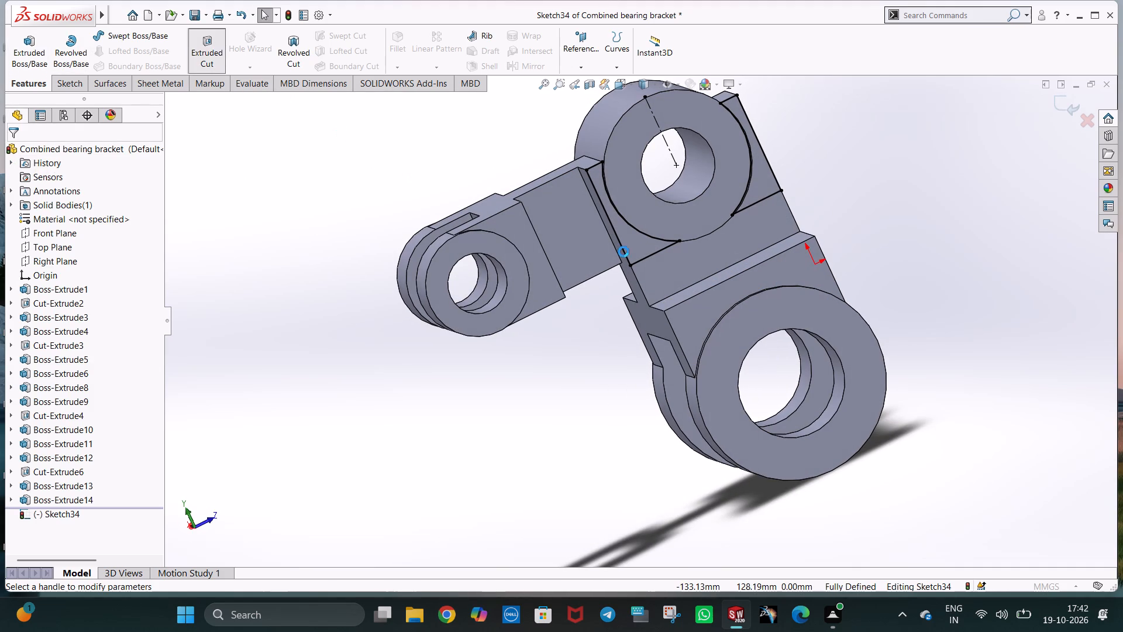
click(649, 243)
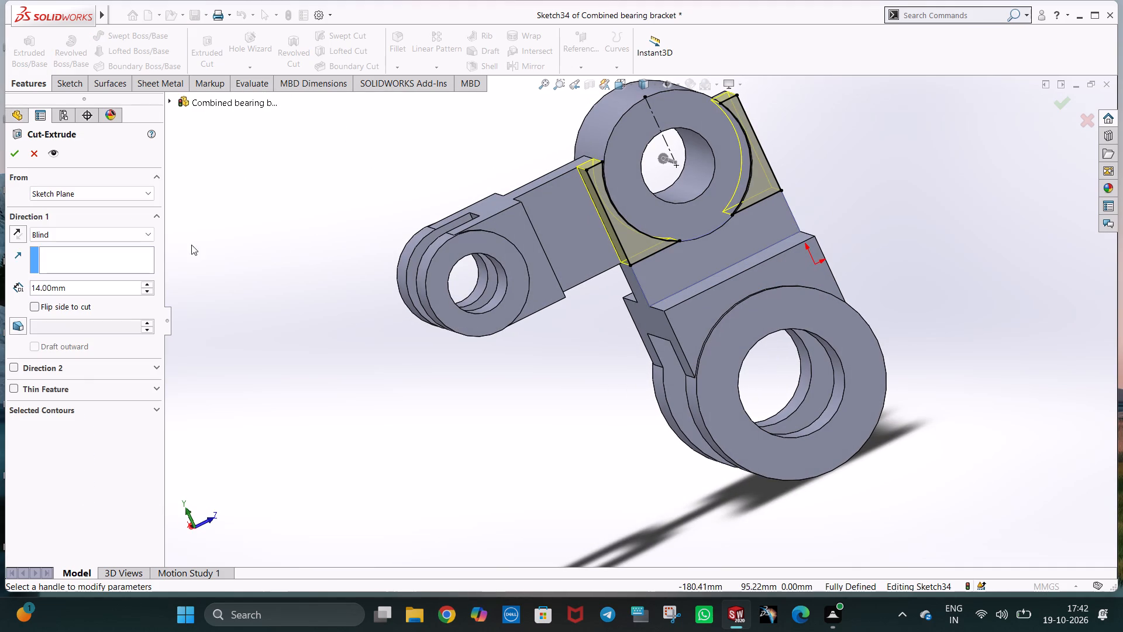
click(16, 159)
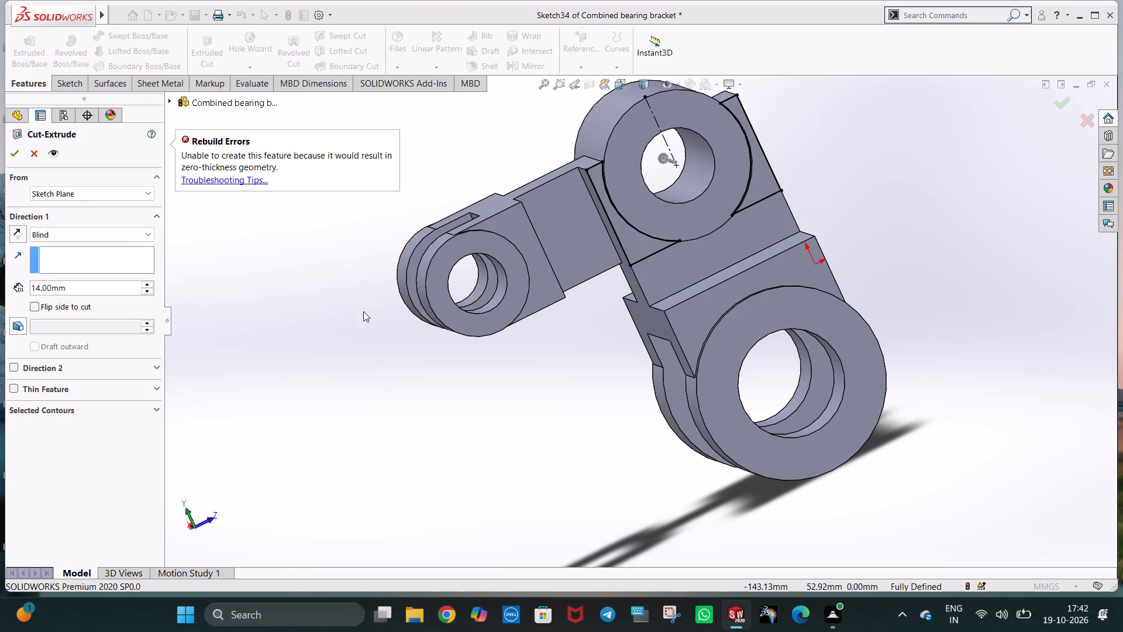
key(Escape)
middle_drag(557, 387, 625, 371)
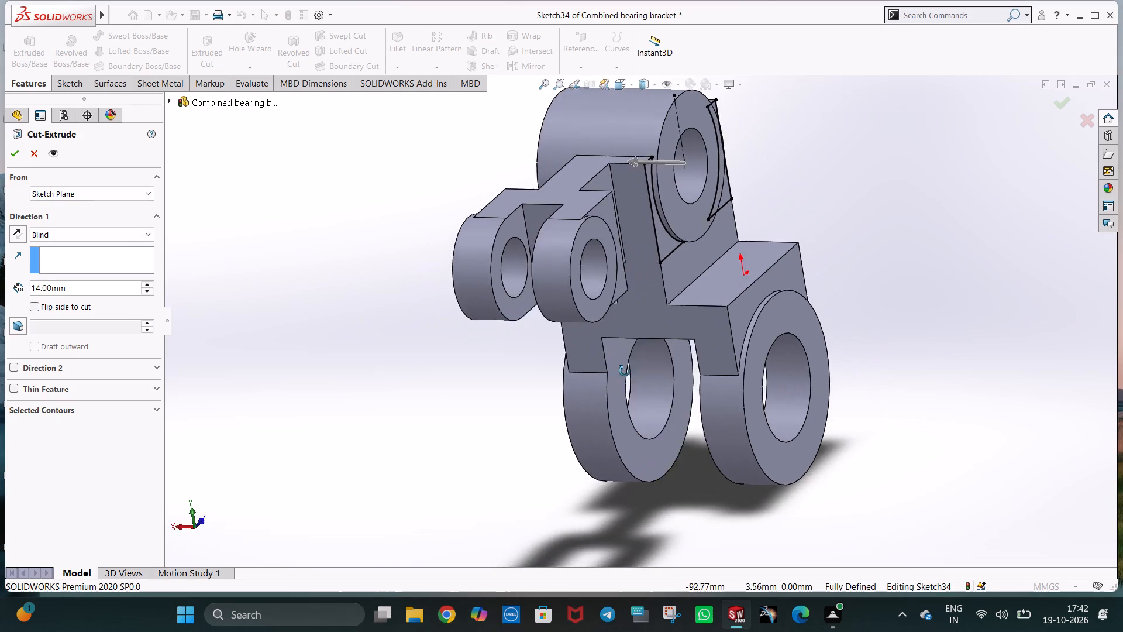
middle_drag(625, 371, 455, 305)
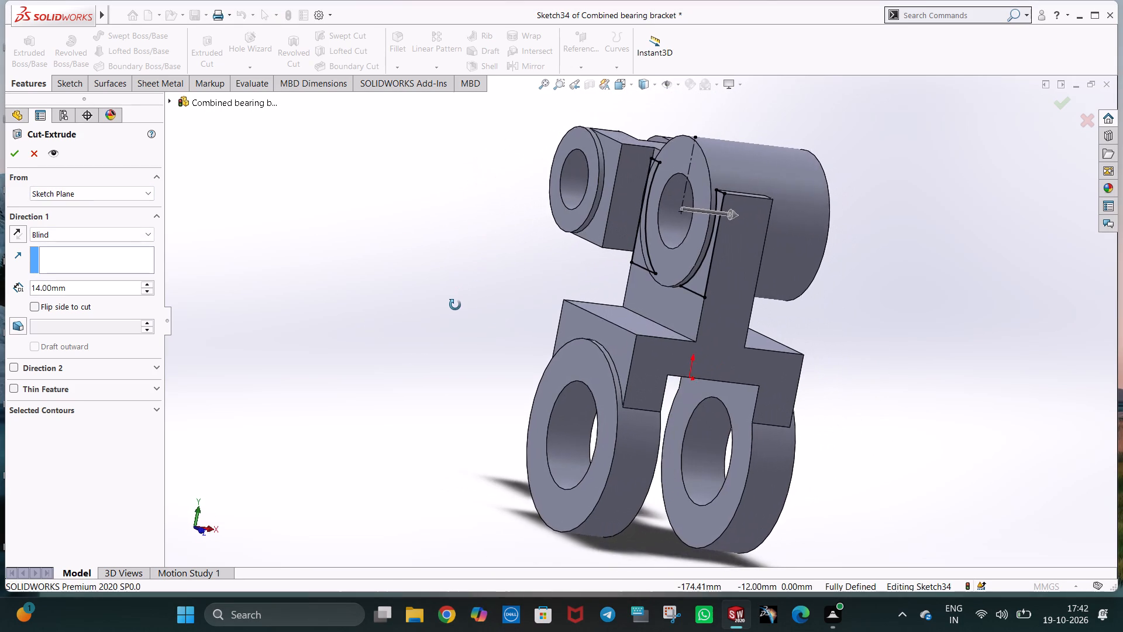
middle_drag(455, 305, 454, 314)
Delete the arc and three lines of the corner profile on the ring's side facing away from the small bearing arm.
key(ctrl+3)
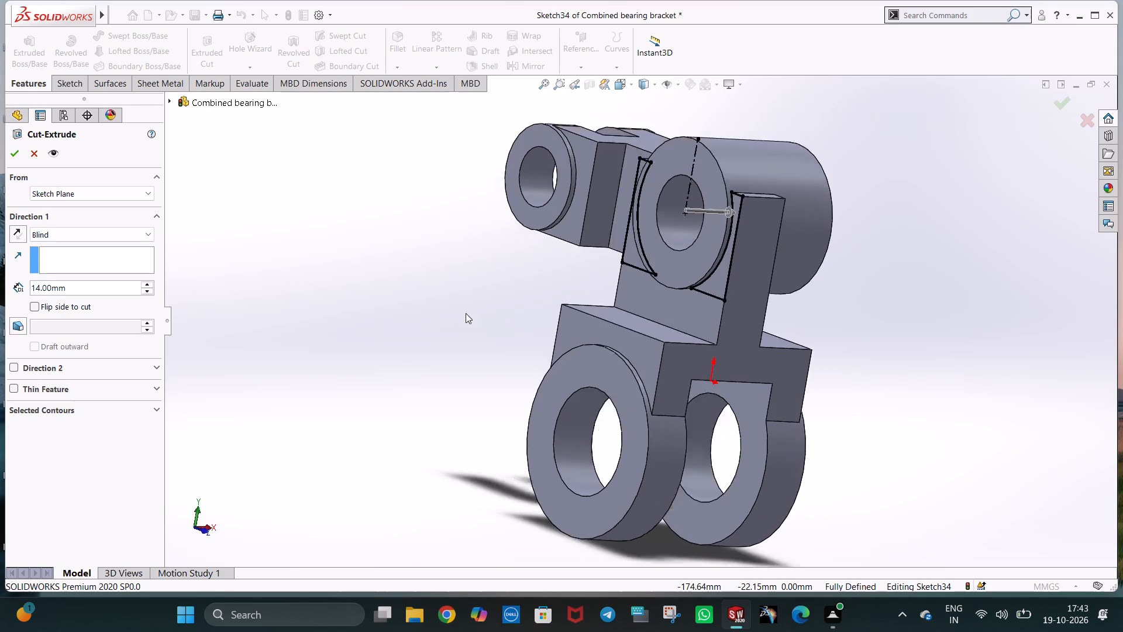
click(818, 178)
key(Delete)
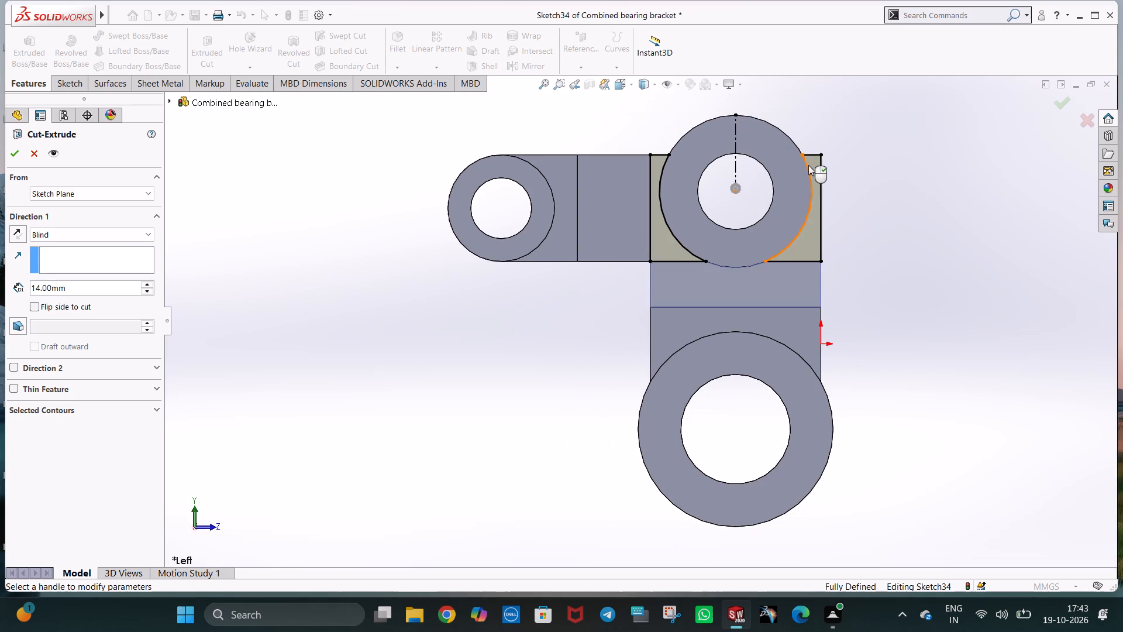
click(809, 152)
key(Delete)
click(926, 166)
key(Escape)
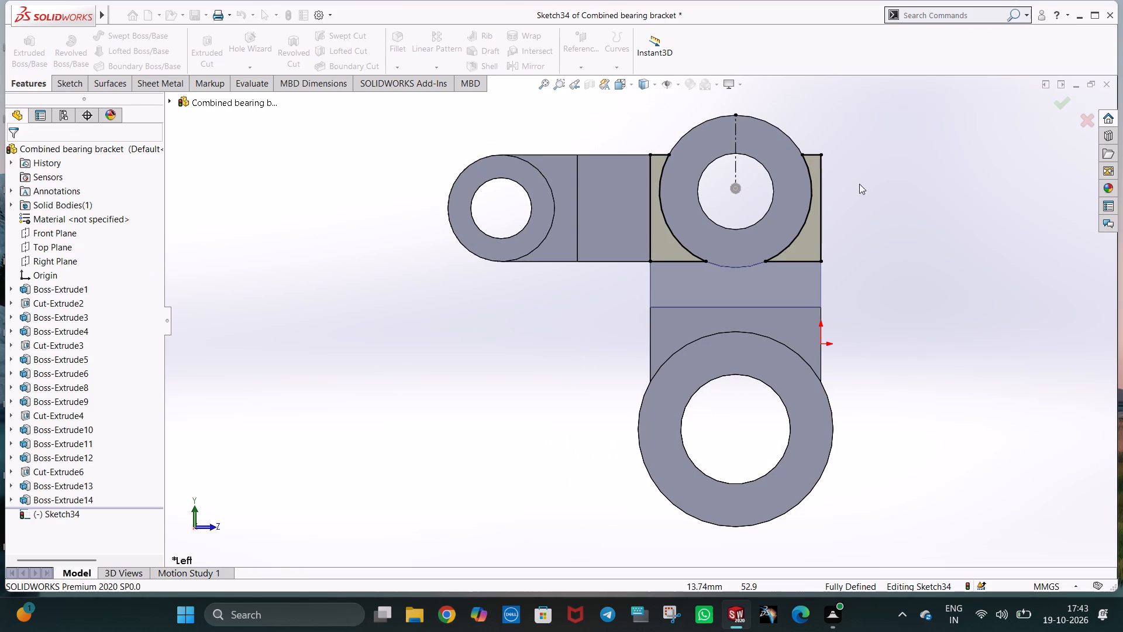
key(Escape)
click(818, 195)
key(Delete)
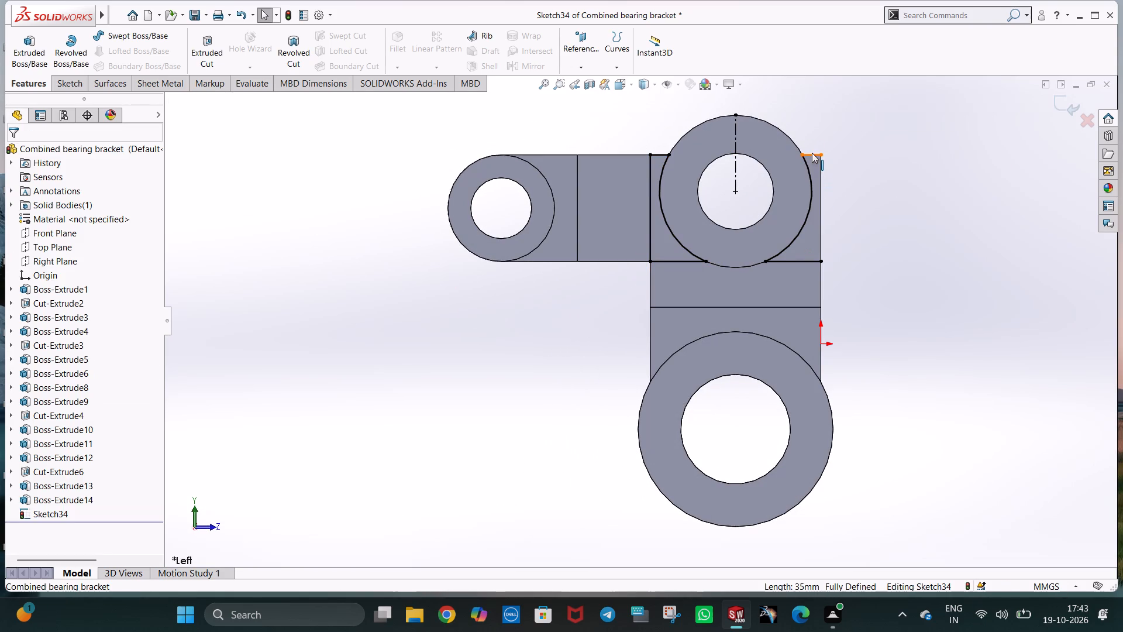
click(812, 153)
key(Delete)
click(807, 170)
key(Delete)
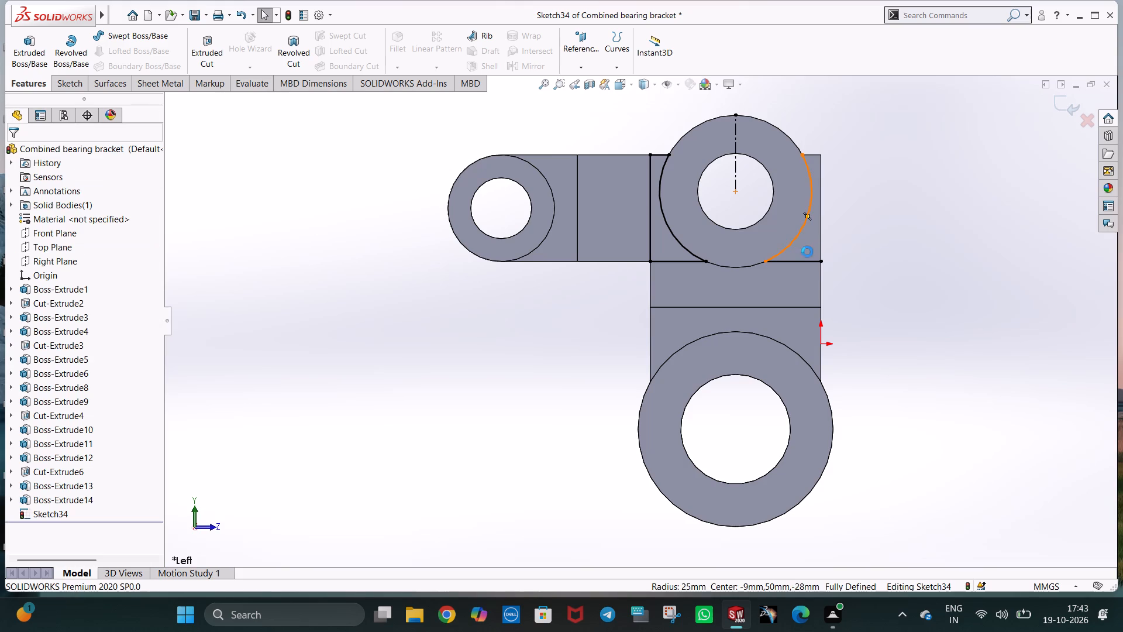
click(807, 263)
key(Delete)
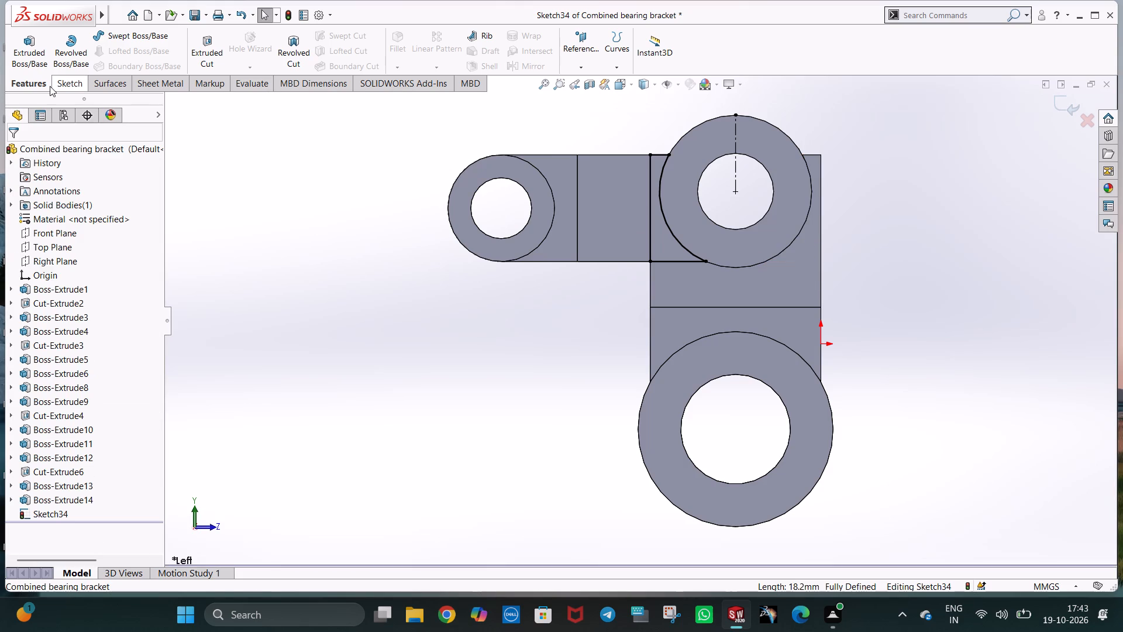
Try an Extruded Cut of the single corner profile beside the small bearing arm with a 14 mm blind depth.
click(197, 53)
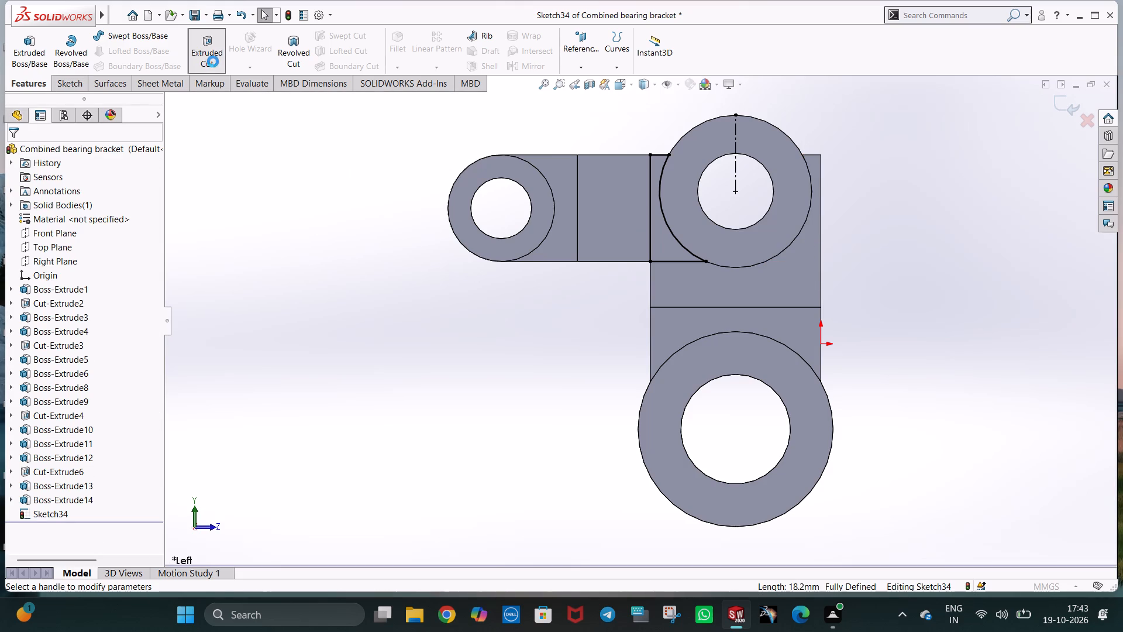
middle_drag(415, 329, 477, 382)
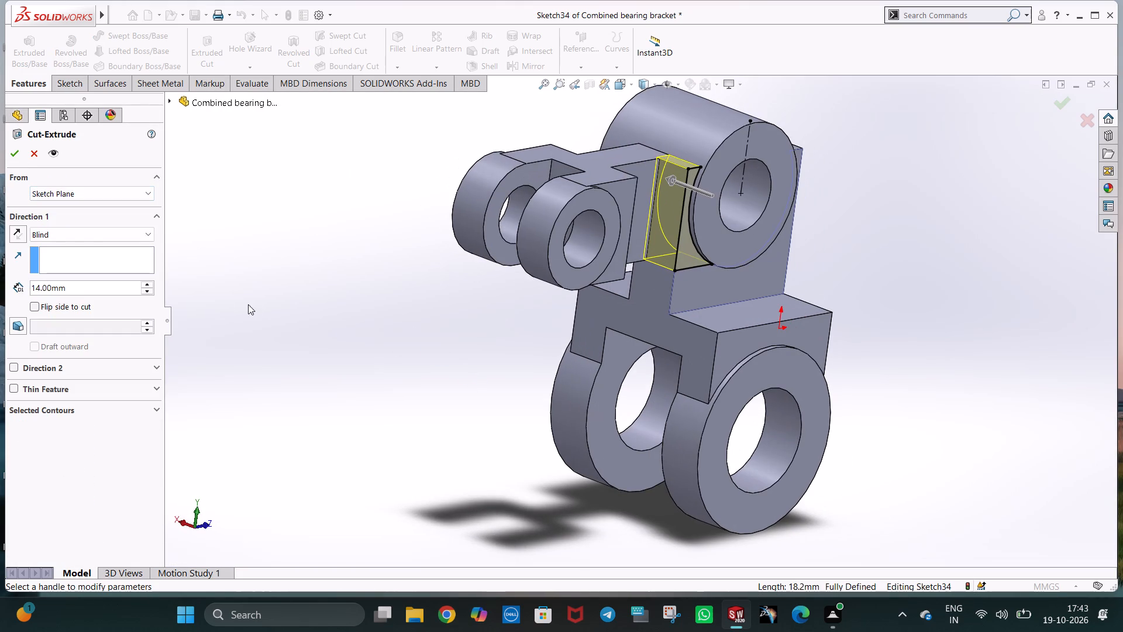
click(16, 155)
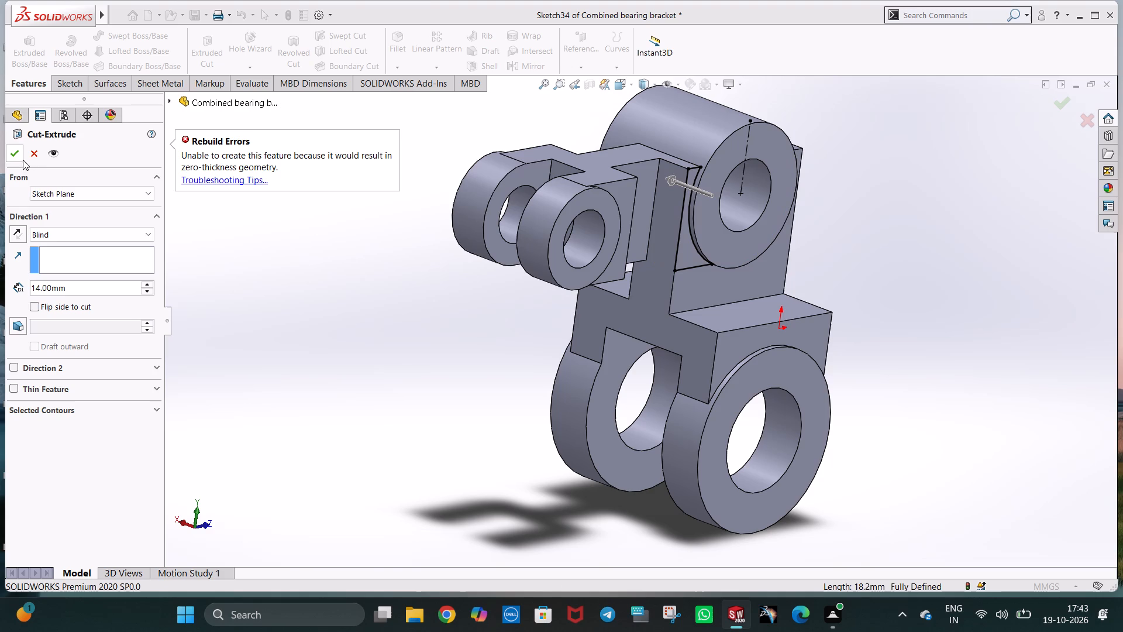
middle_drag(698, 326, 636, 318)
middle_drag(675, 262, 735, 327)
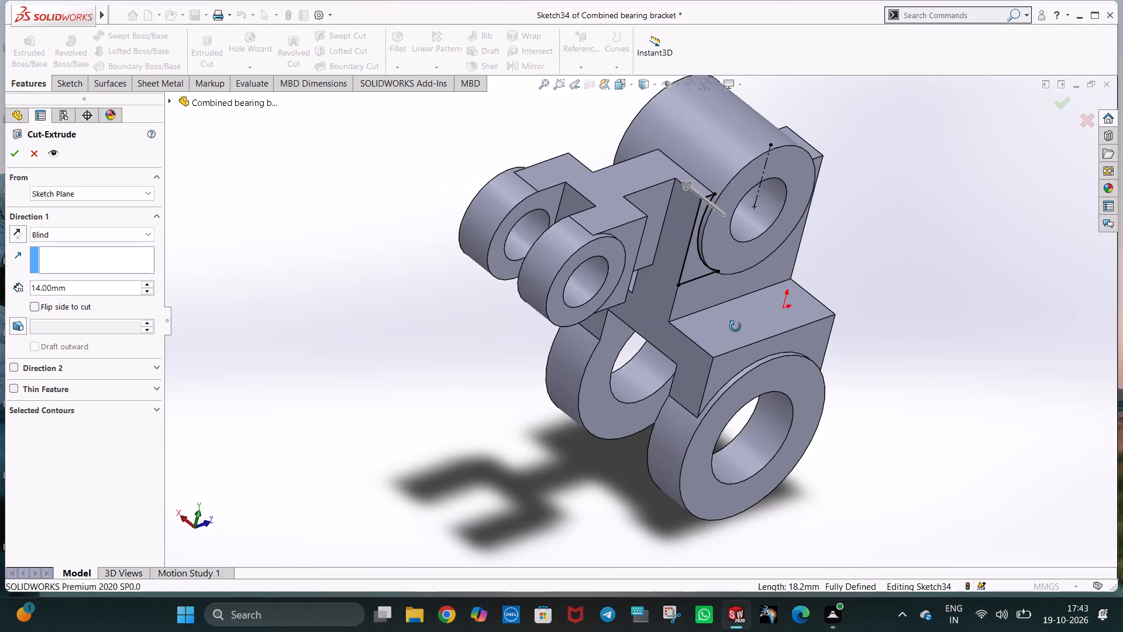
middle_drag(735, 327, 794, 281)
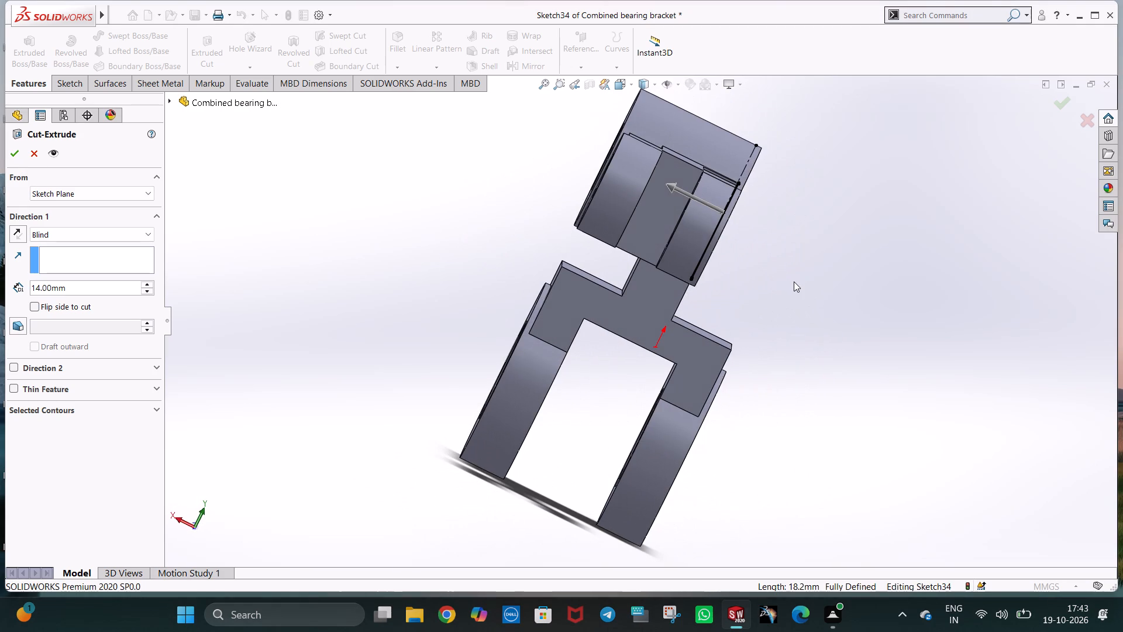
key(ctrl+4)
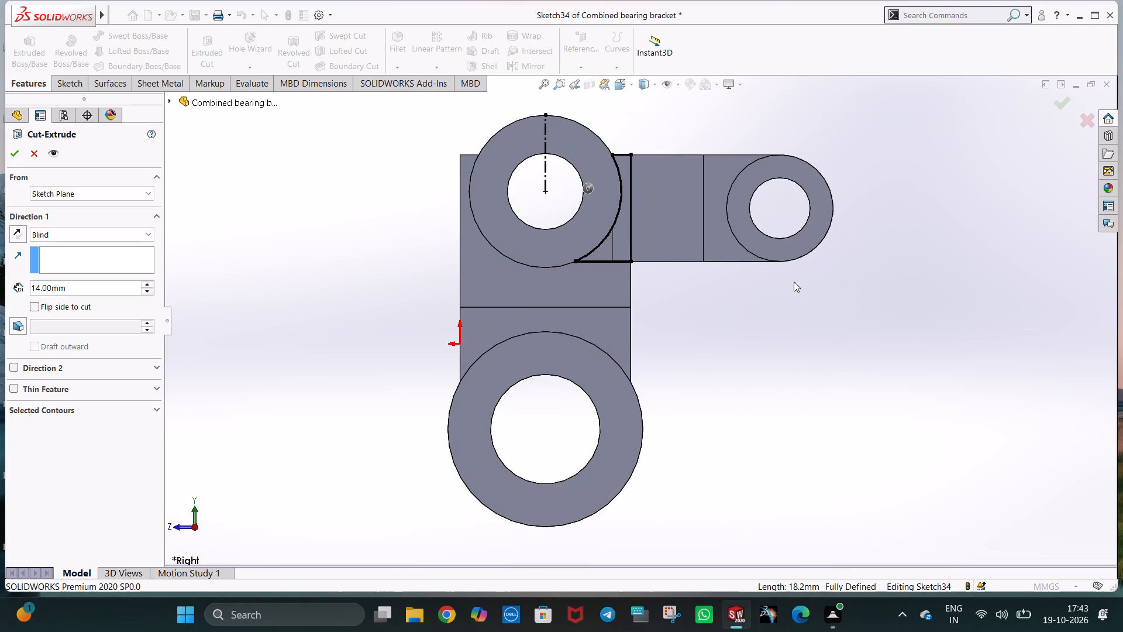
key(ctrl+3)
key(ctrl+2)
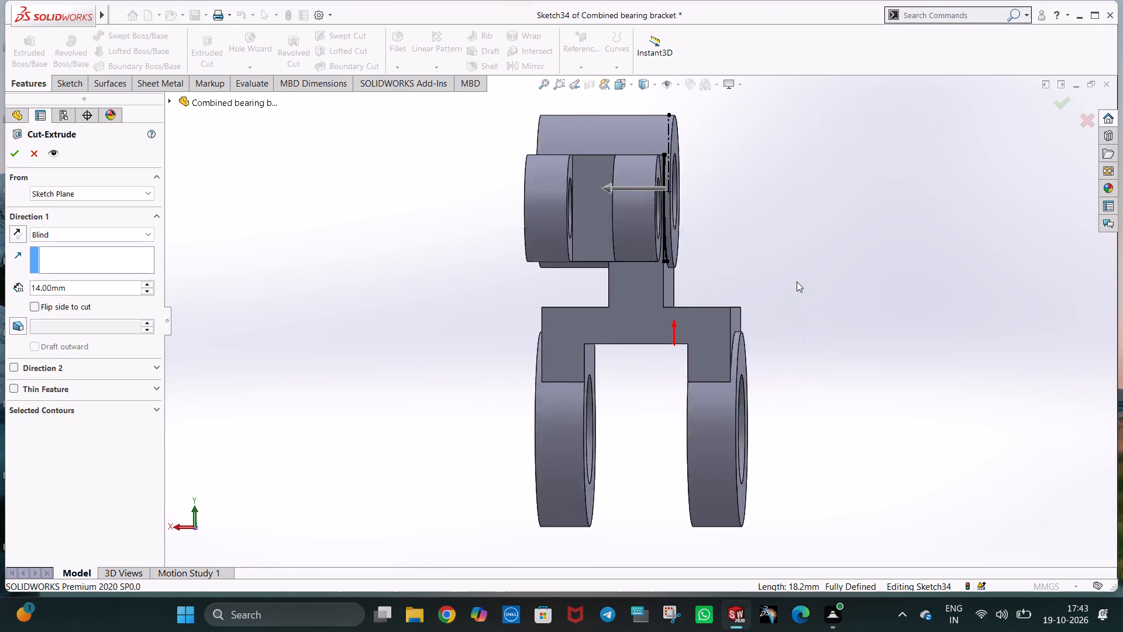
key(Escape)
Delete the remaining corner profile's arc and the vertical centerline from the sketch.
middle_drag(694, 204, 692, 215)
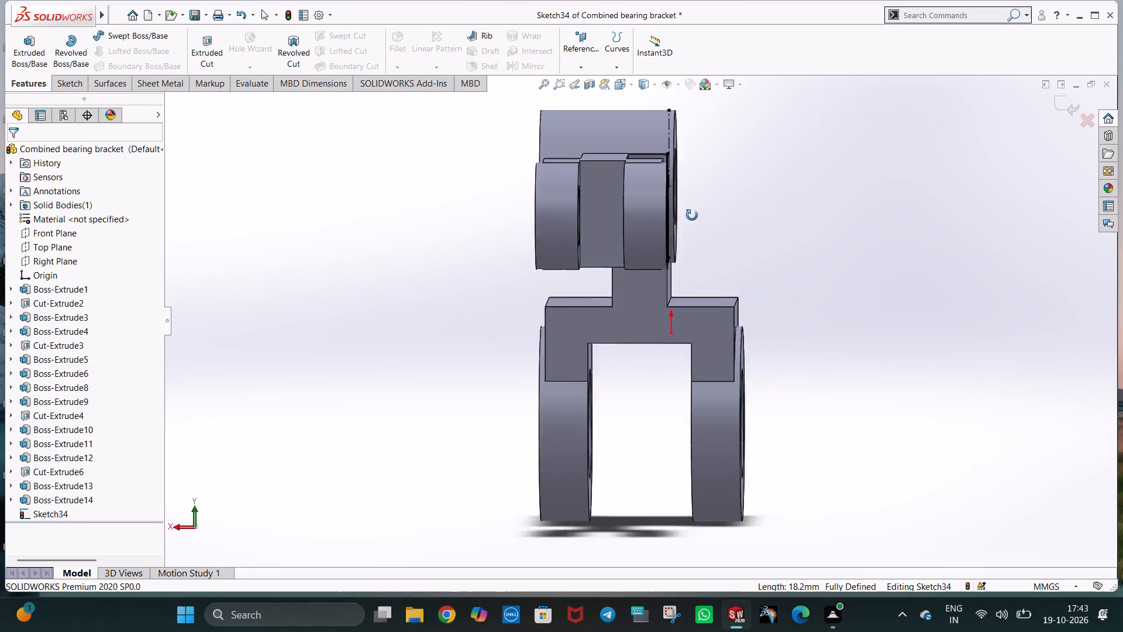
middle_drag(692, 215, 693, 262)
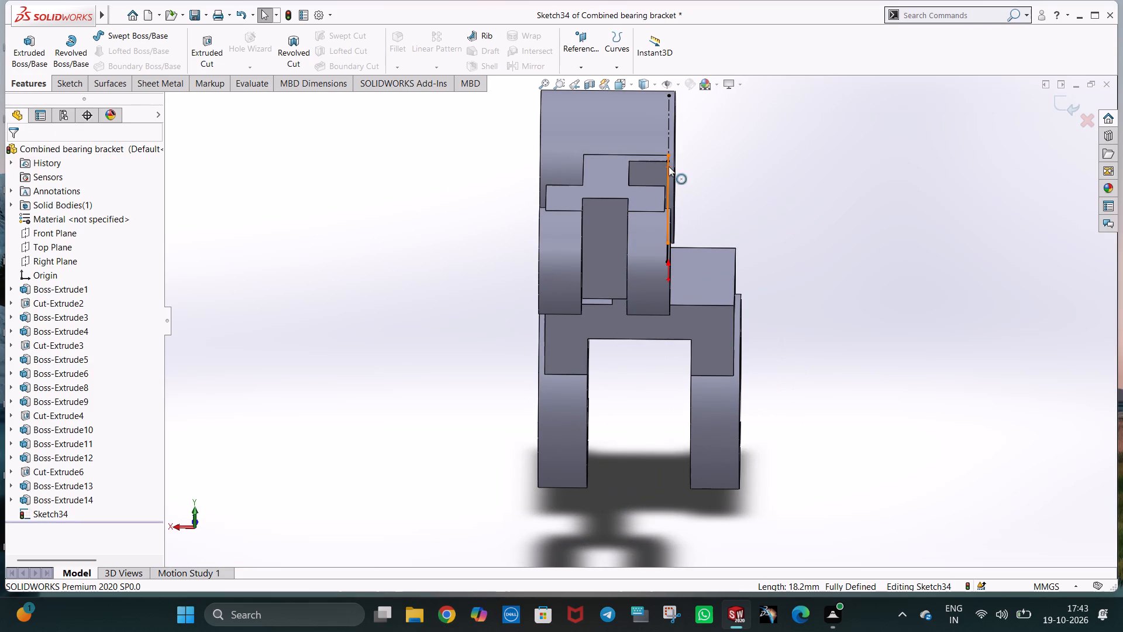
click(668, 171)
key(Delete)
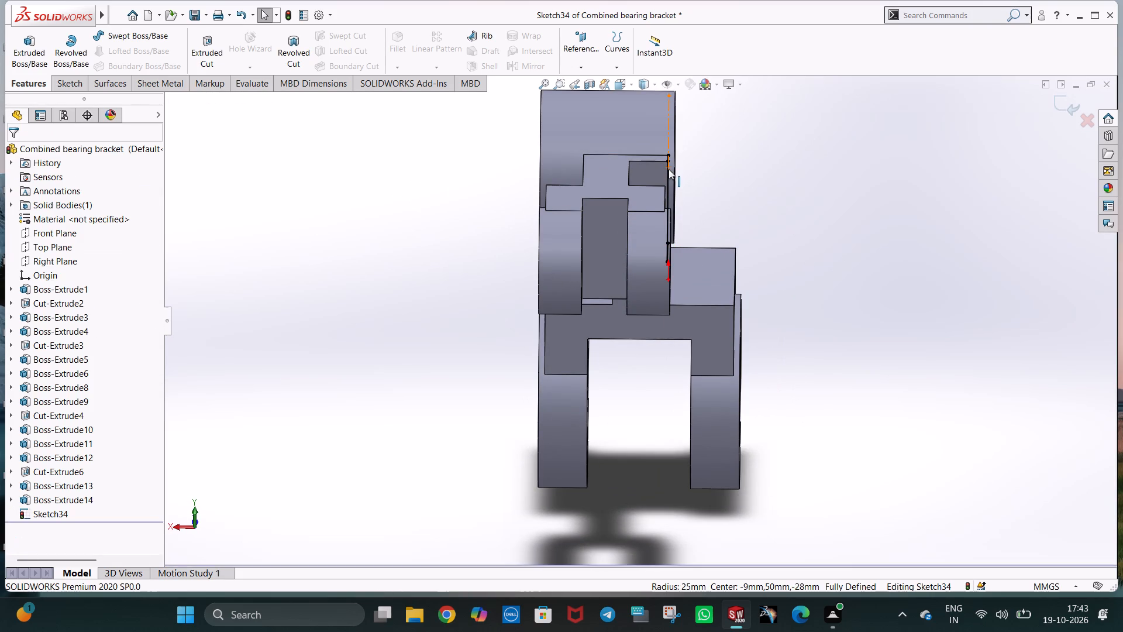
click(669, 169)
key(Delete)
Delete the remaining corner profile's three straight lines, leaving the sketch without geometry.
middle_drag(707, 208, 689, 208)
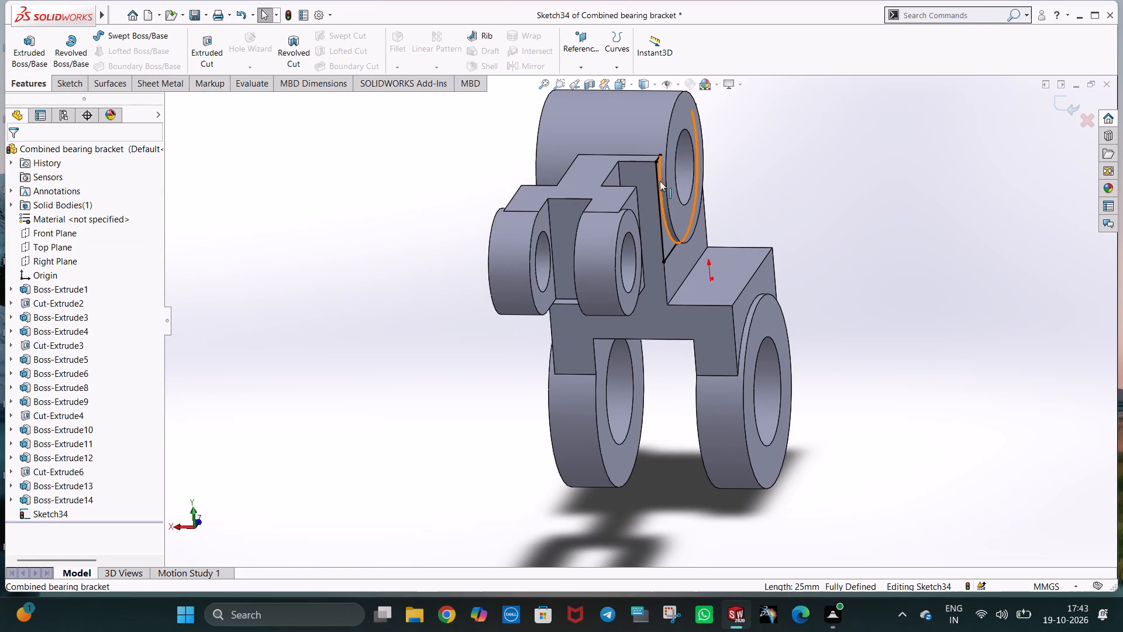
click(659, 180)
key(Delete)
click(657, 156)
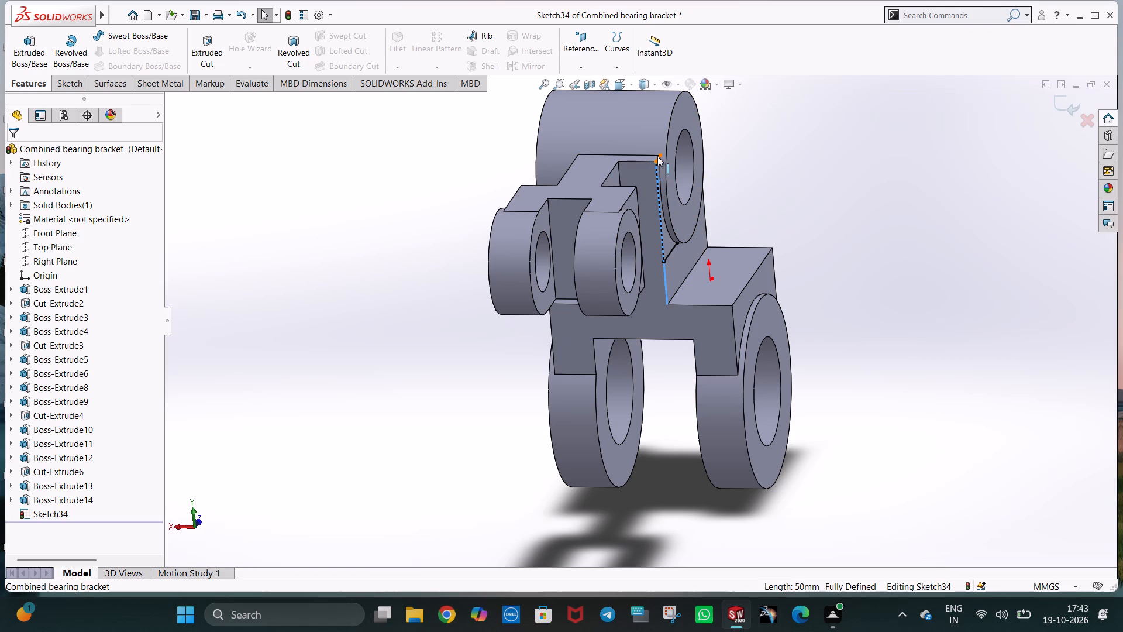
key(Delete)
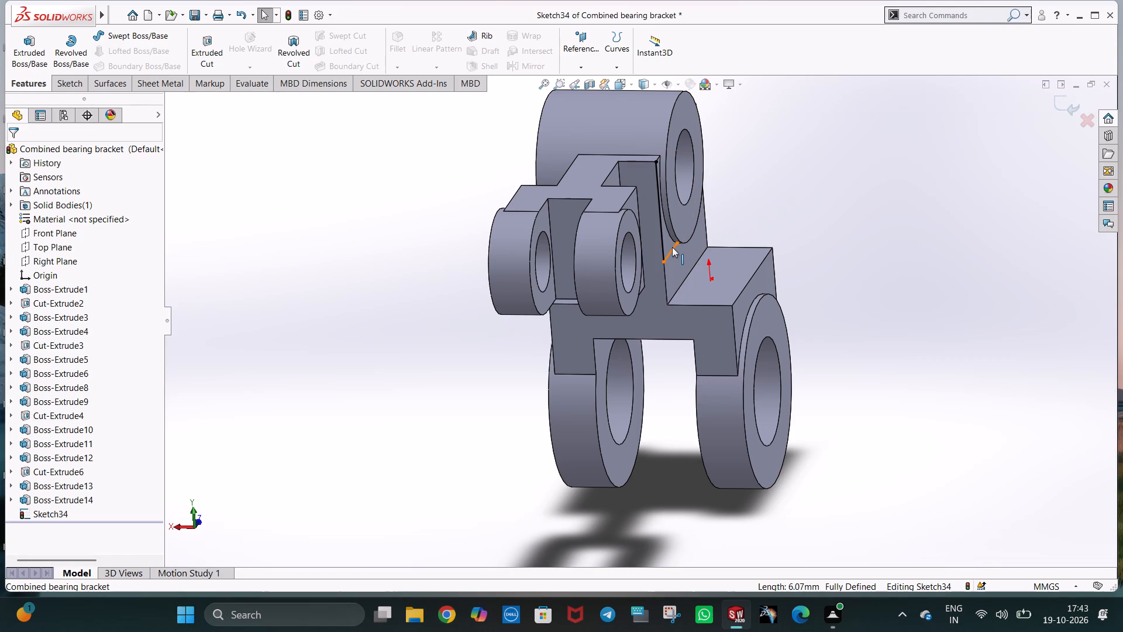
click(672, 247)
key(Delete)
click(659, 183)
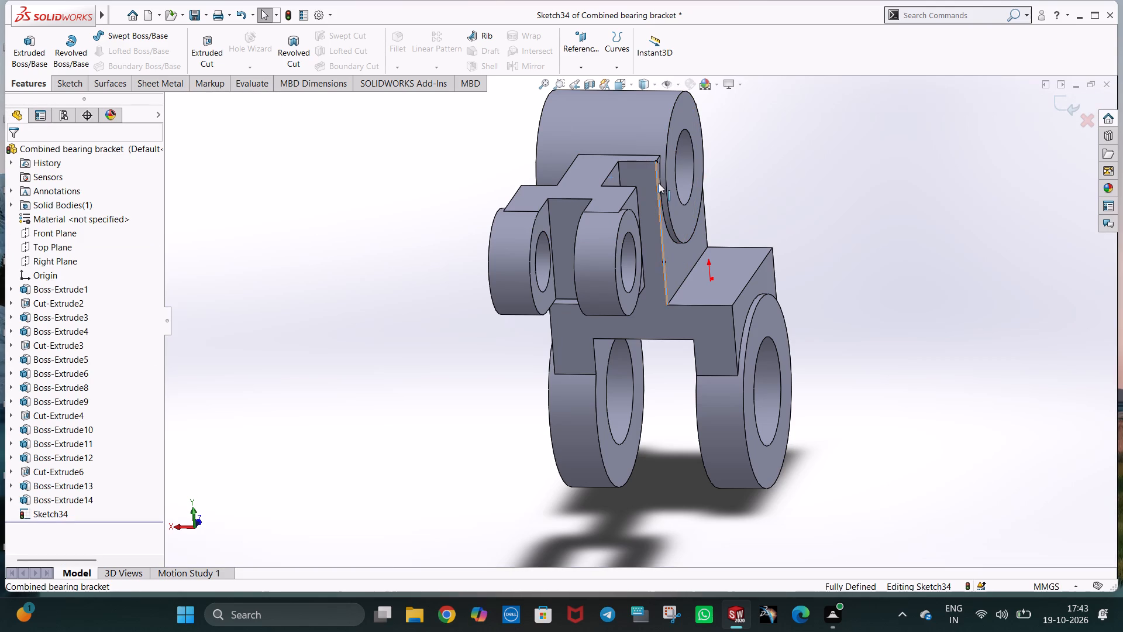
key(Delete)
click(809, 178)
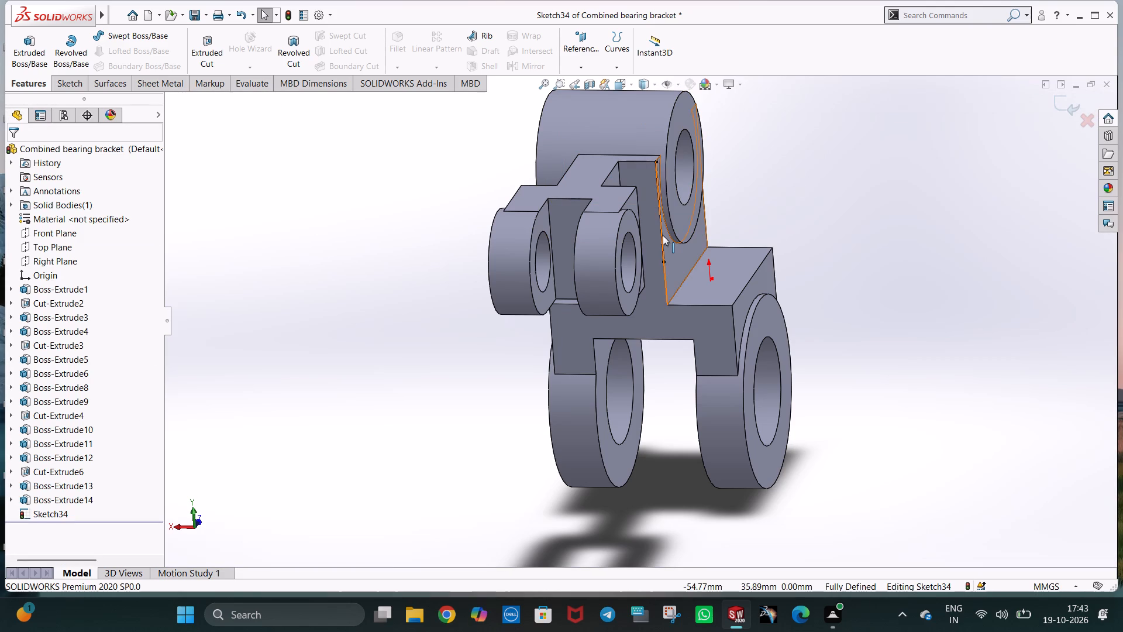
click(663, 235)
key(Delete)
click(762, 187)
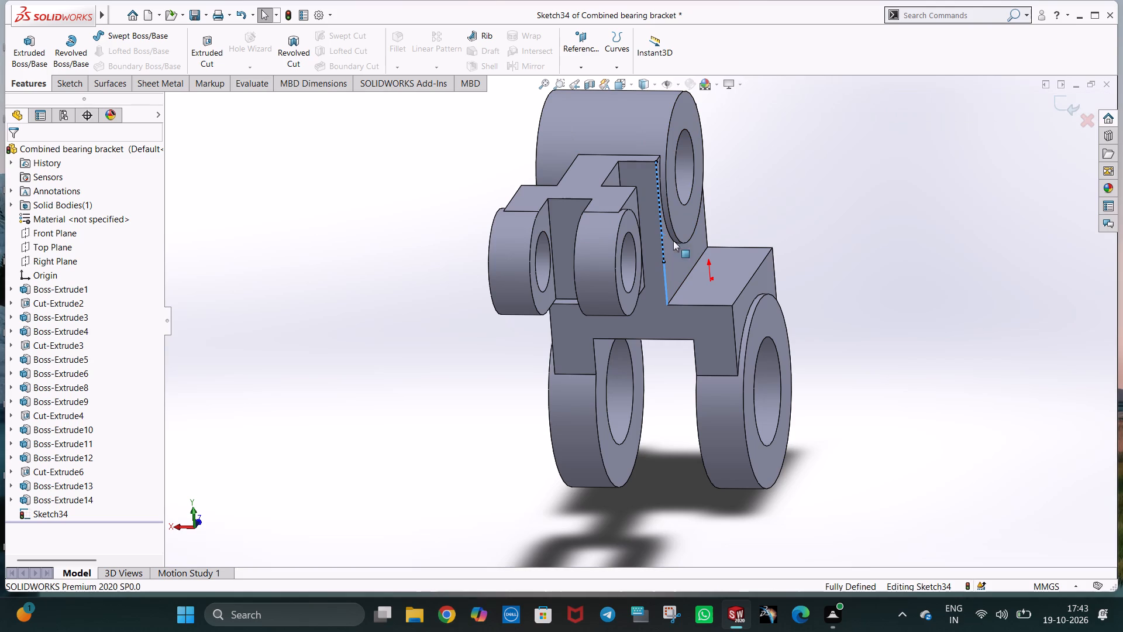
scroll(663, 181, down, 1)
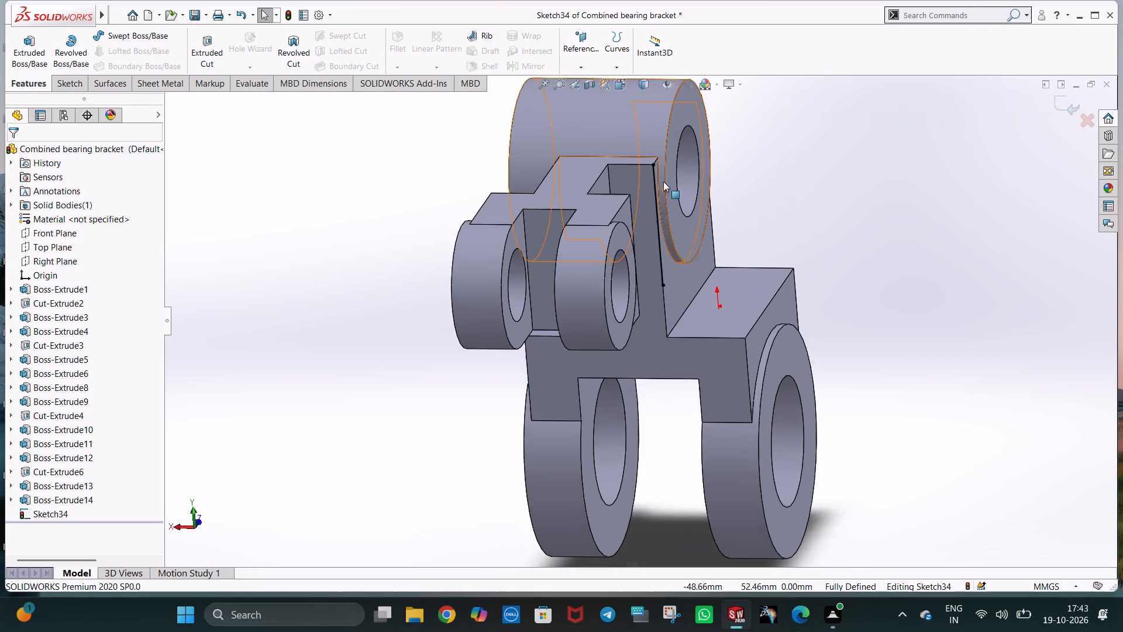
scroll(663, 181, down, 2)
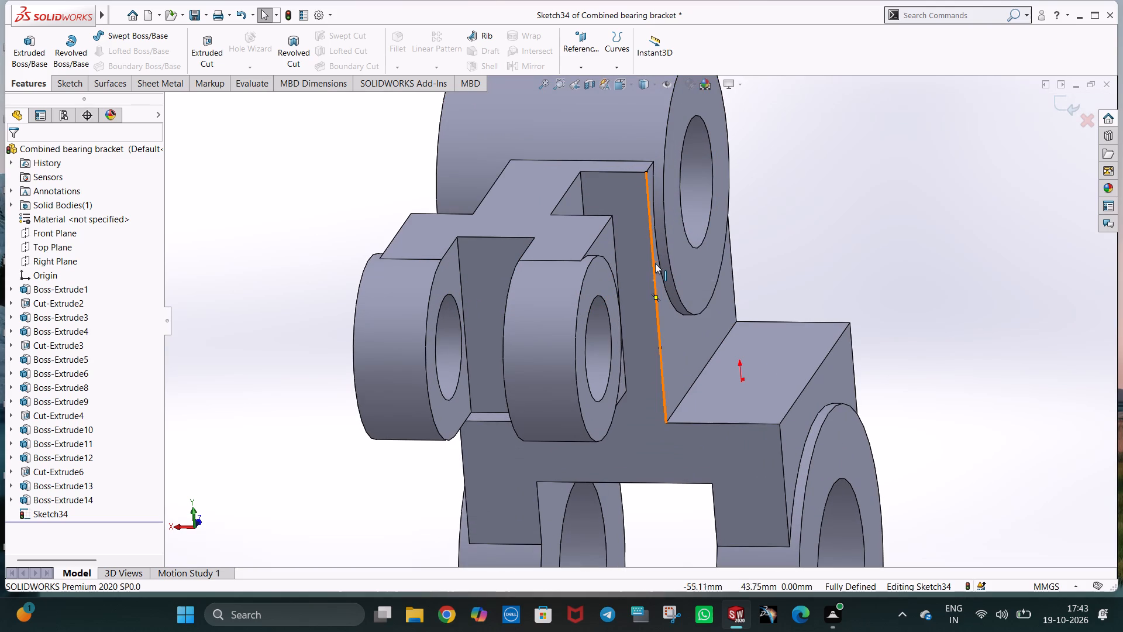
click(653, 267)
key(Delete)
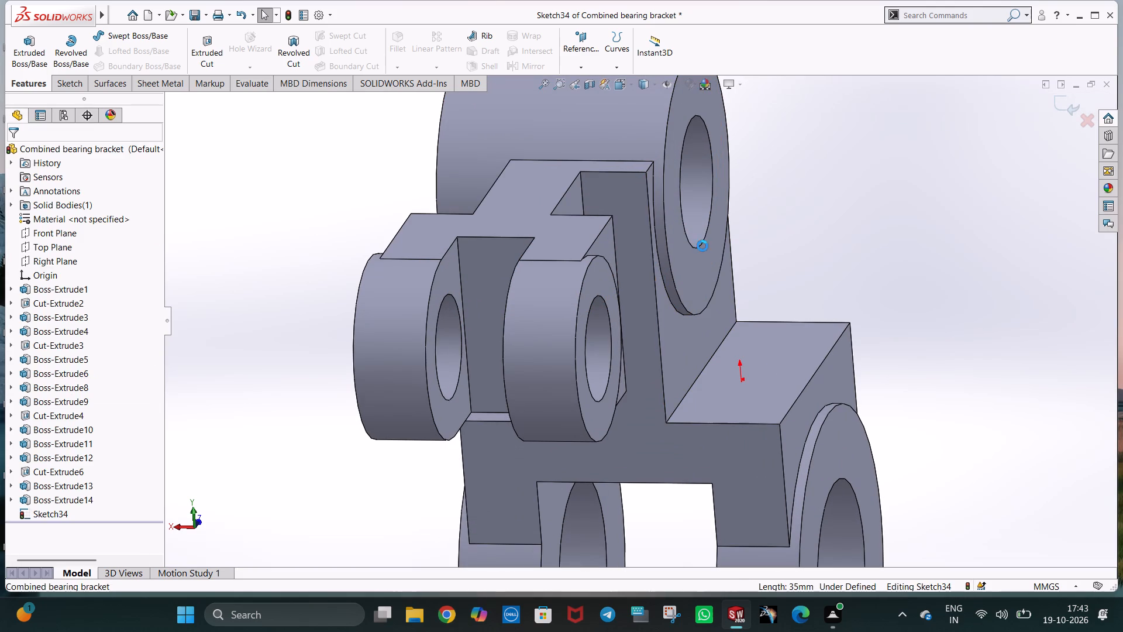
click(802, 196)
Examine from several angles how the upper bearing ring meets the plate and its corners.
middle_drag(786, 195, 650, 238)
middle_drag(772, 225, 739, 310)
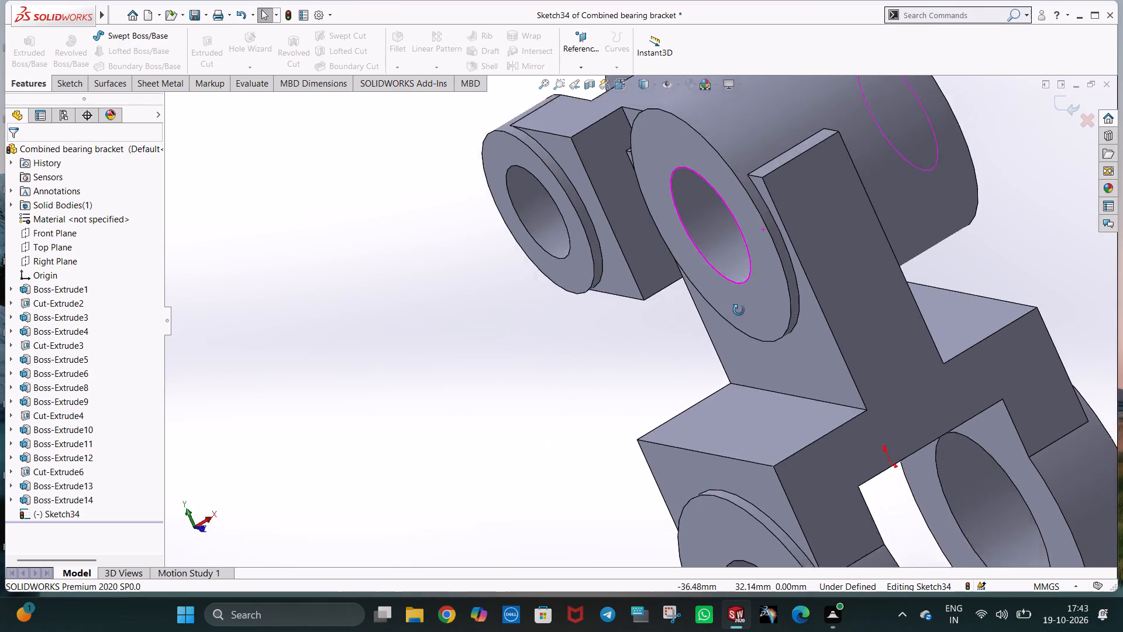
middle_drag(739, 310, 740, 353)
scroll(742, 337, down, 1)
scroll(740, 352, up, 2)
middle_drag(740, 349, 779, 287)
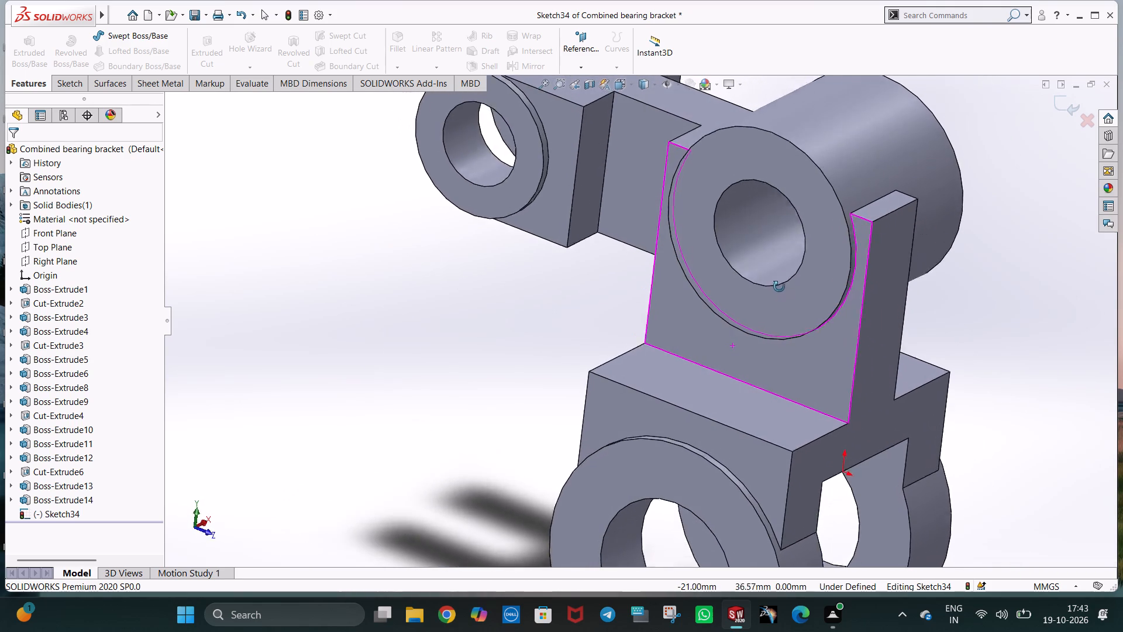
middle_drag(779, 287, 729, 339)
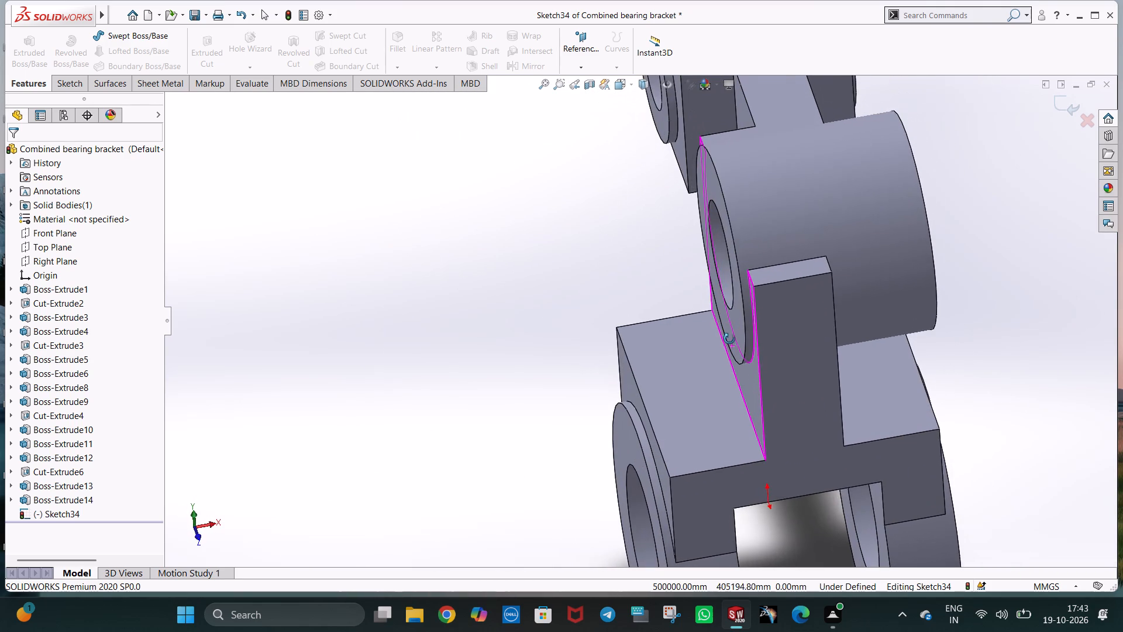
middle_drag(729, 339, 732, 386)
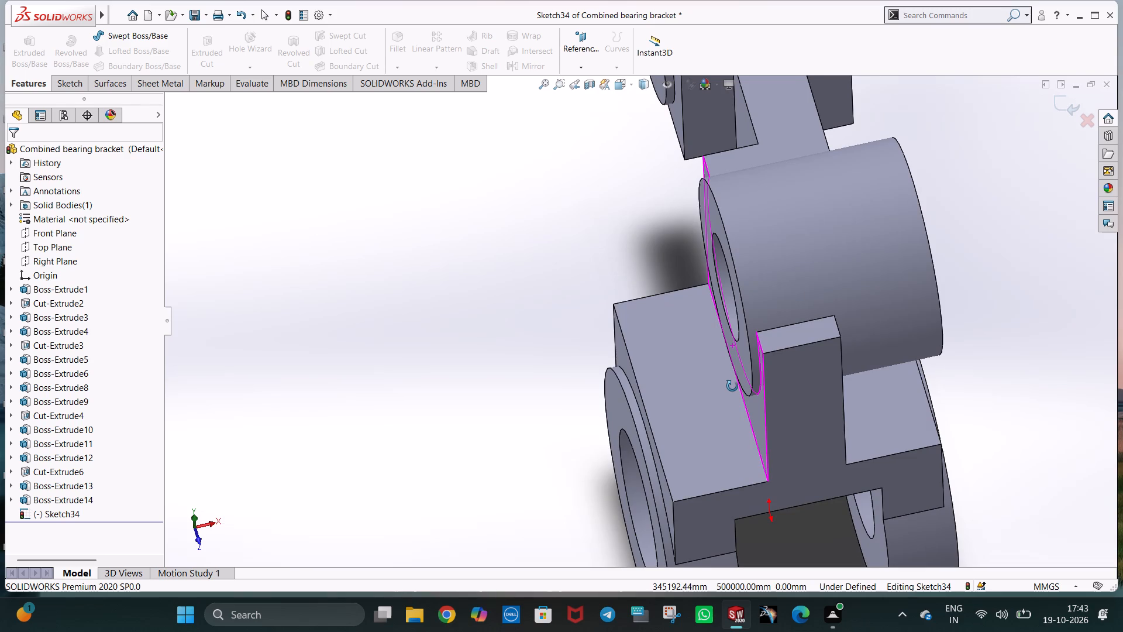
middle_drag(732, 386, 893, 375)
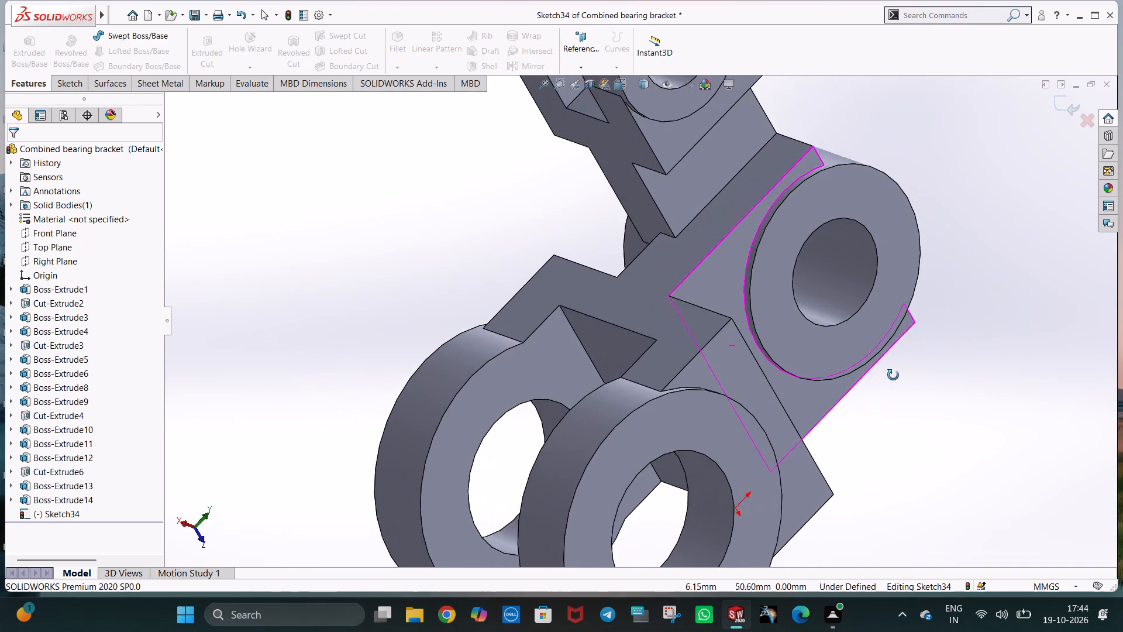
Leave the emptied corner-cut sketch and return to editing the part.
middle_drag(893, 375, 914, 417)
middle_drag(777, 286, 784, 324)
right_click(729, 251)
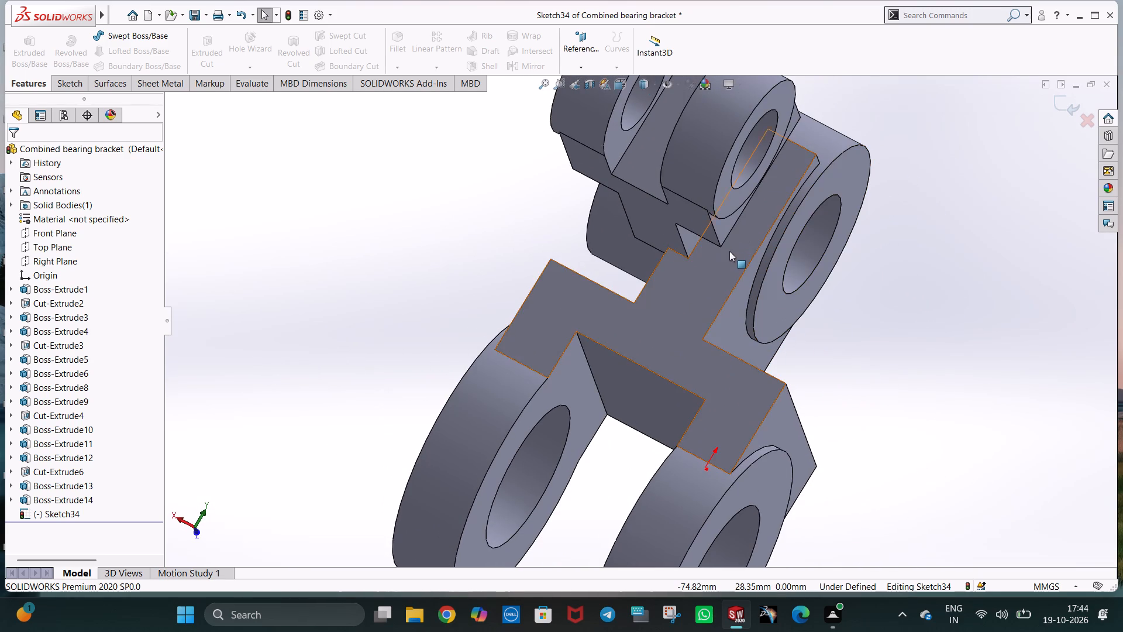
click(453, 212)
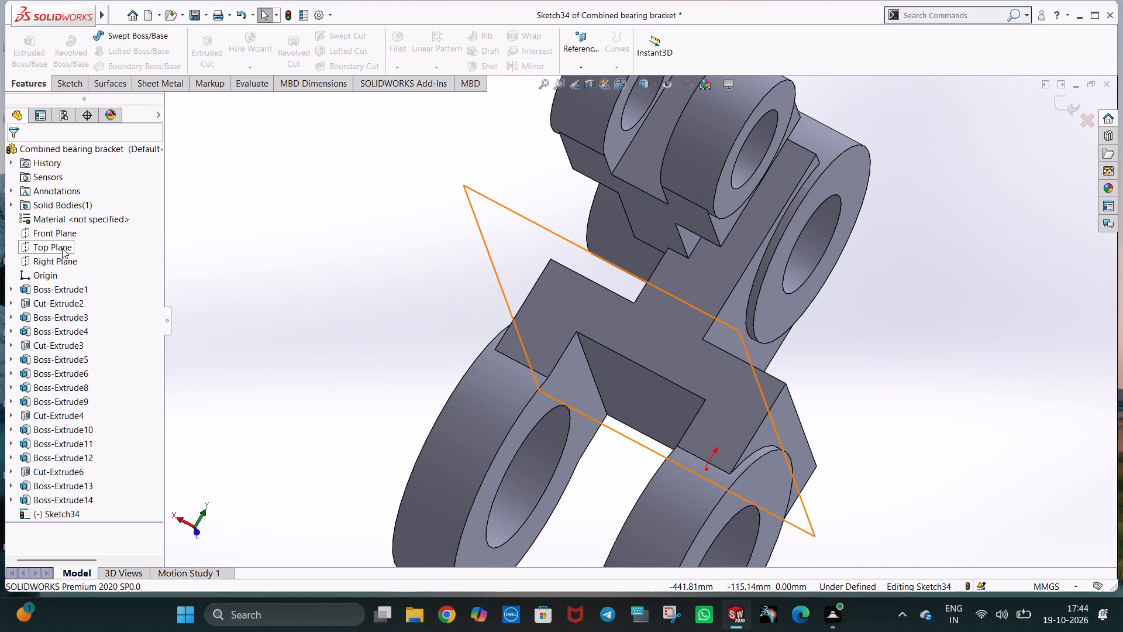
click(61, 233)
middle_drag(663, 262, 662, 270)
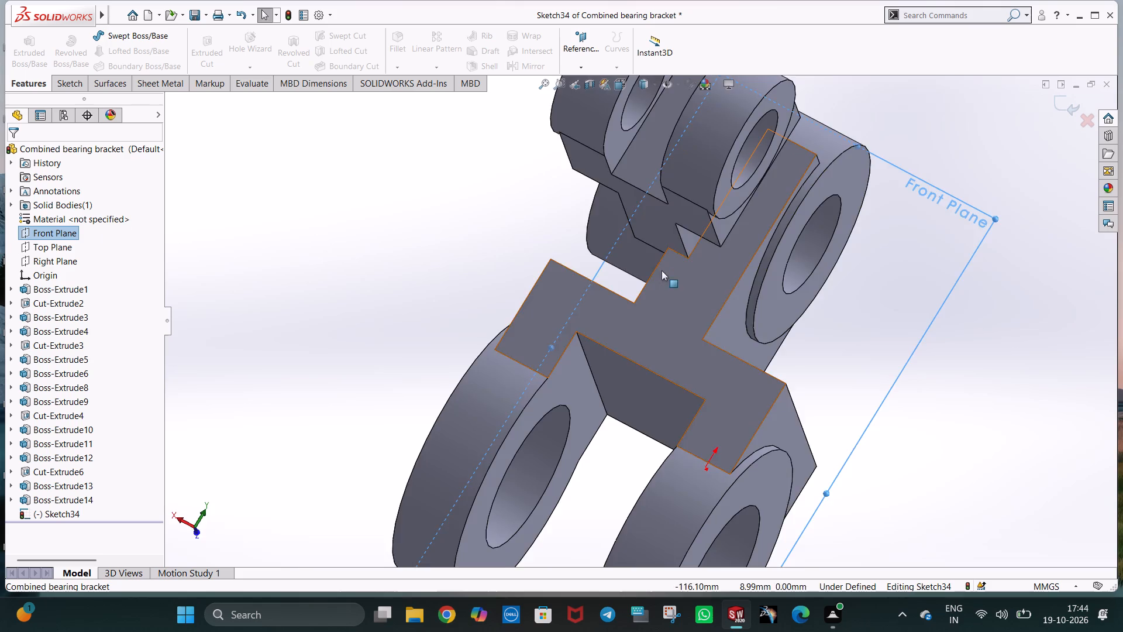
middle_drag(662, 270, 617, 390)
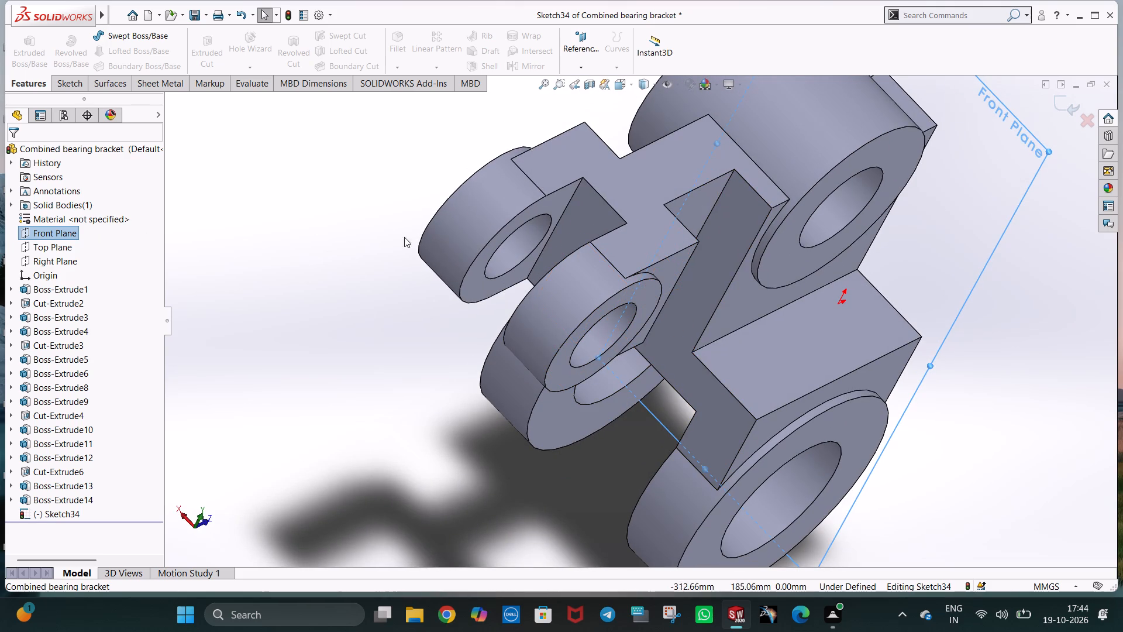
right_click(741, 238)
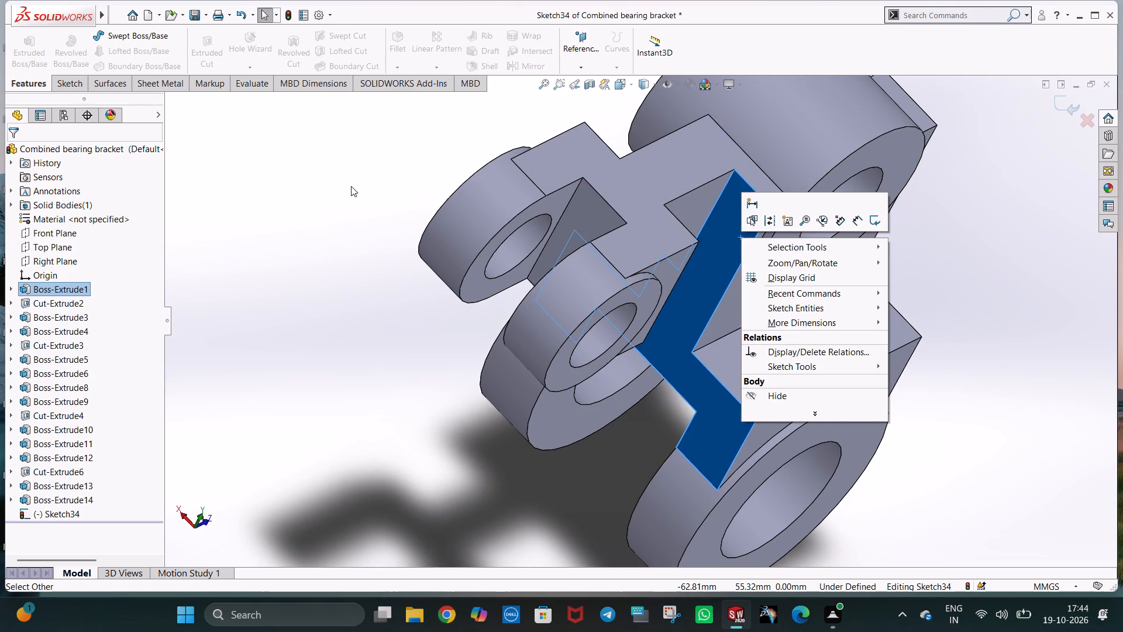
click(347, 188)
click(64, 236)
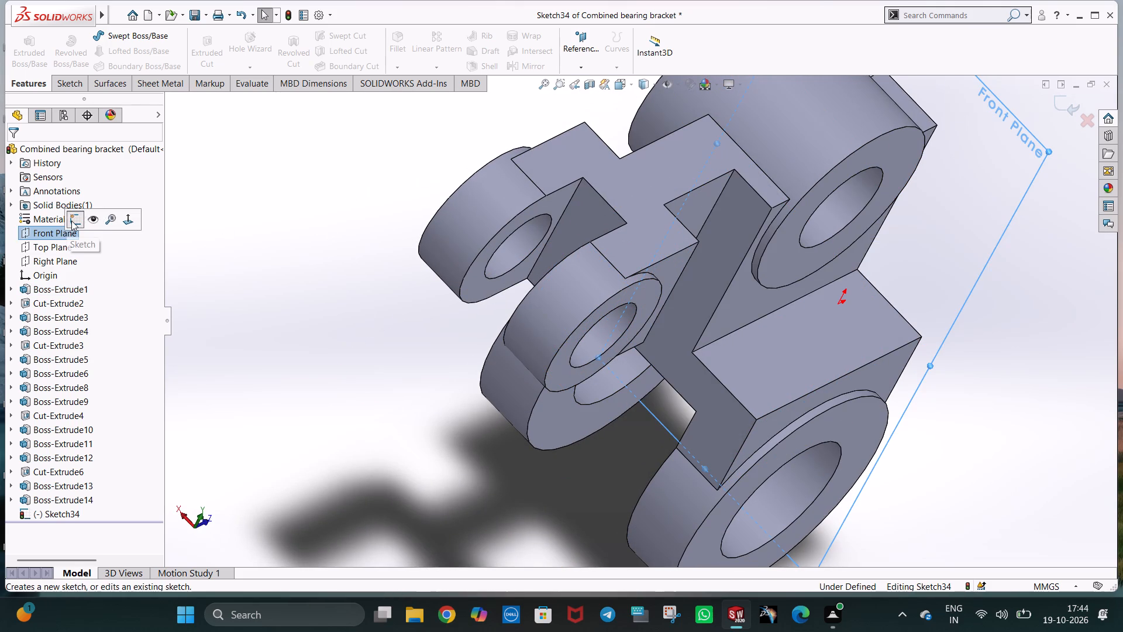
click(71, 220)
Sketch a closed four-line rectangle 35 mm long on the plate face, on the strip between the small bearing arm and upper ring.
right_click(732, 225)
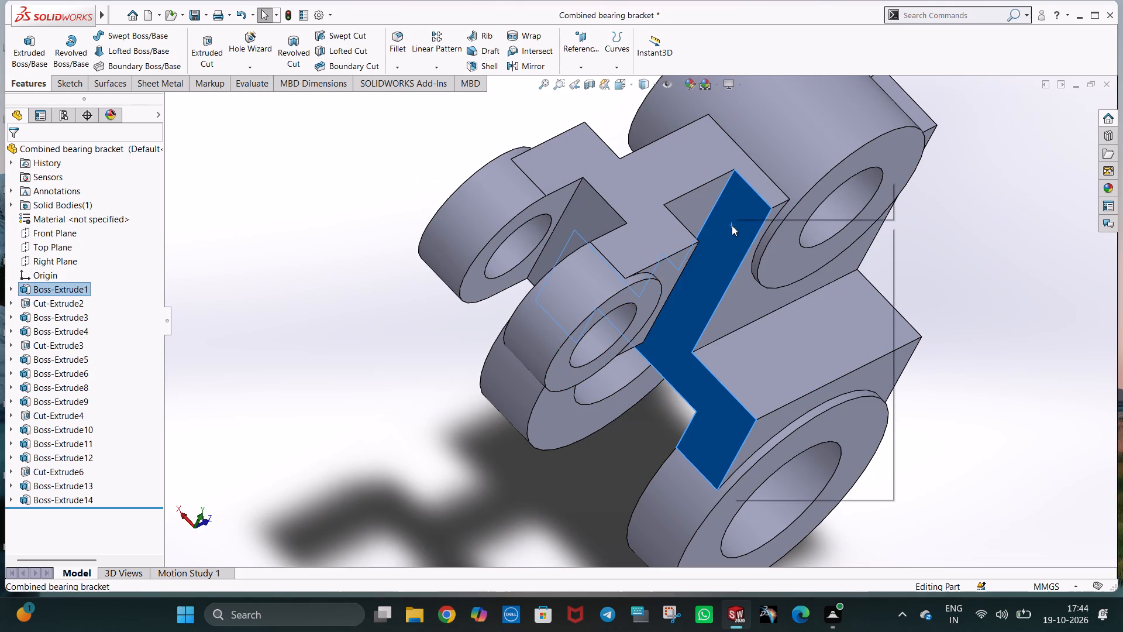
click(763, 212)
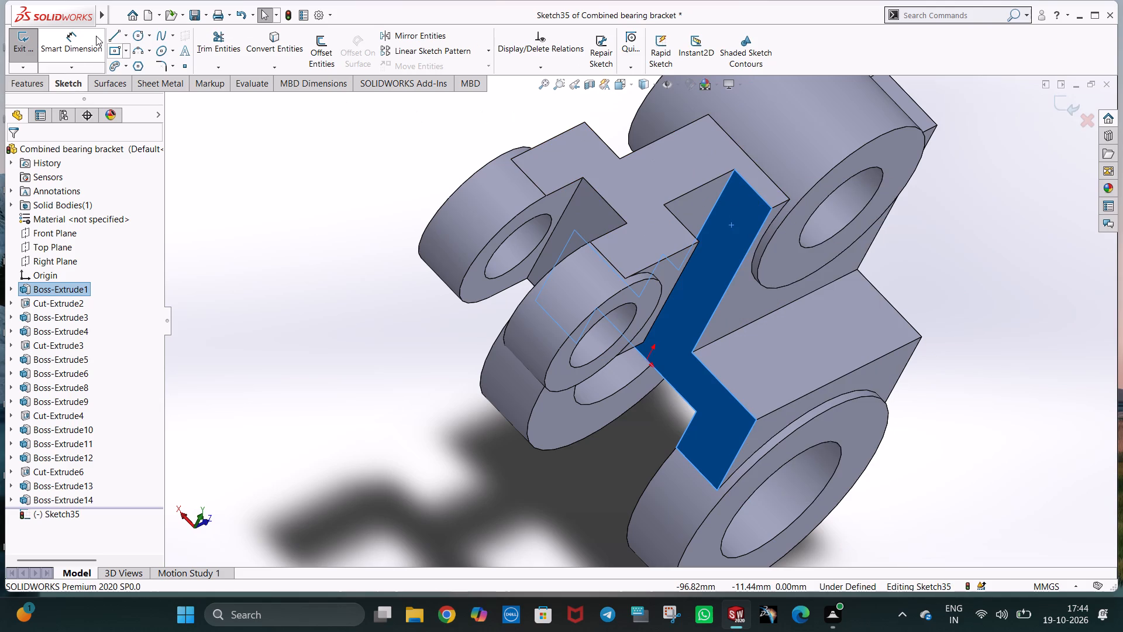
click(109, 35)
click(770, 209)
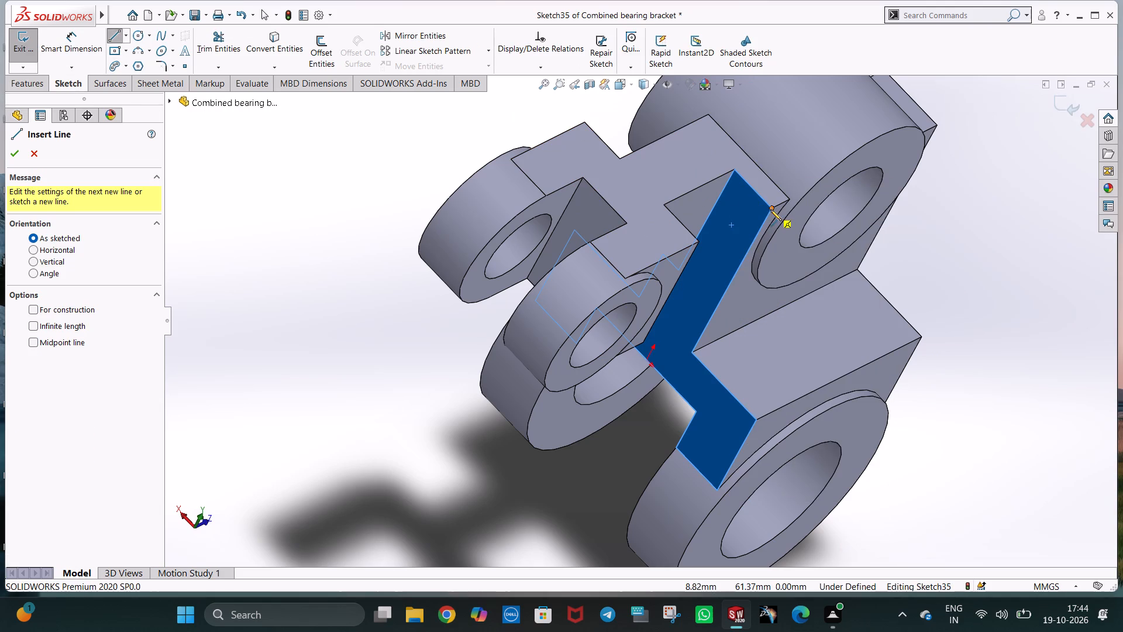
click(734, 170)
middle_drag(638, 374, 631, 387)
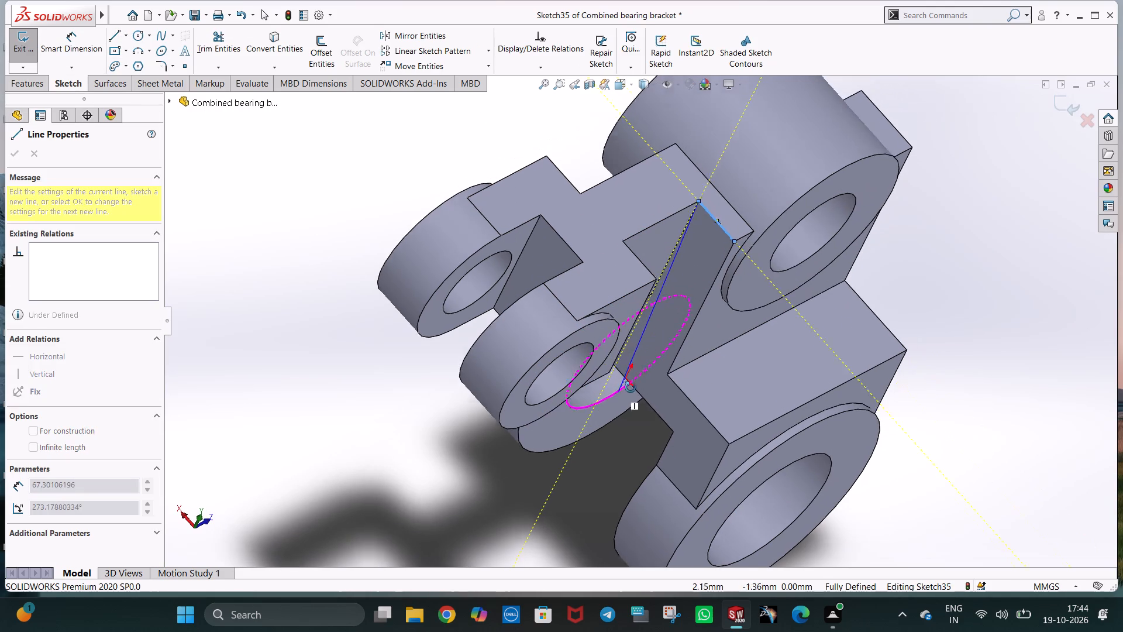
middle_drag(631, 387, 631, 388)
middle_drag(642, 344, 672, 259)
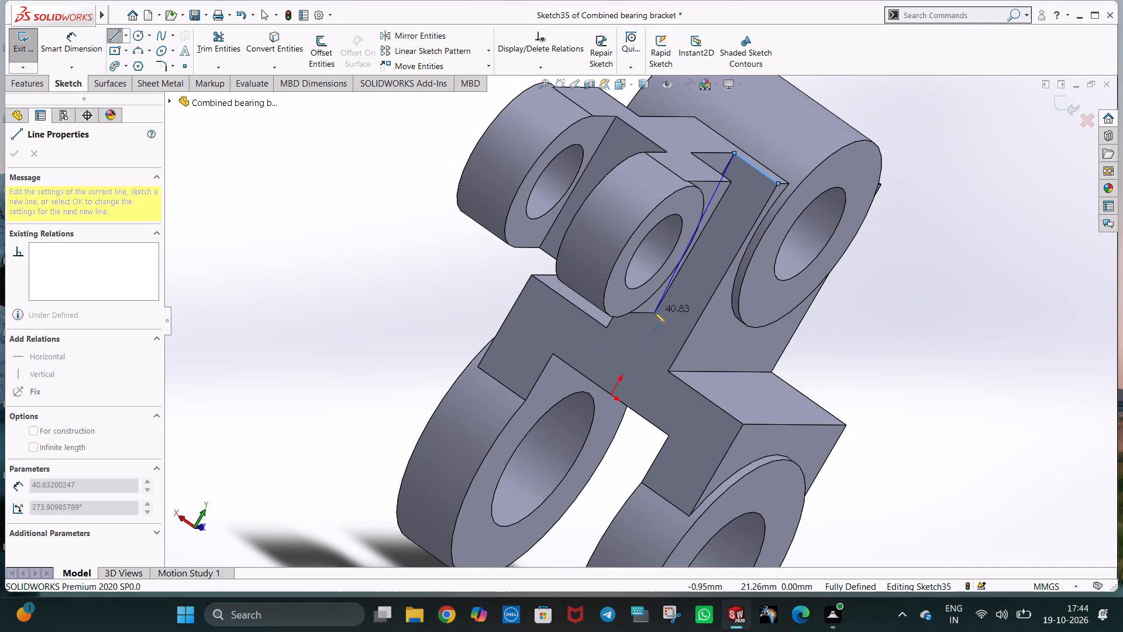
middle_drag(677, 284, 652, 296)
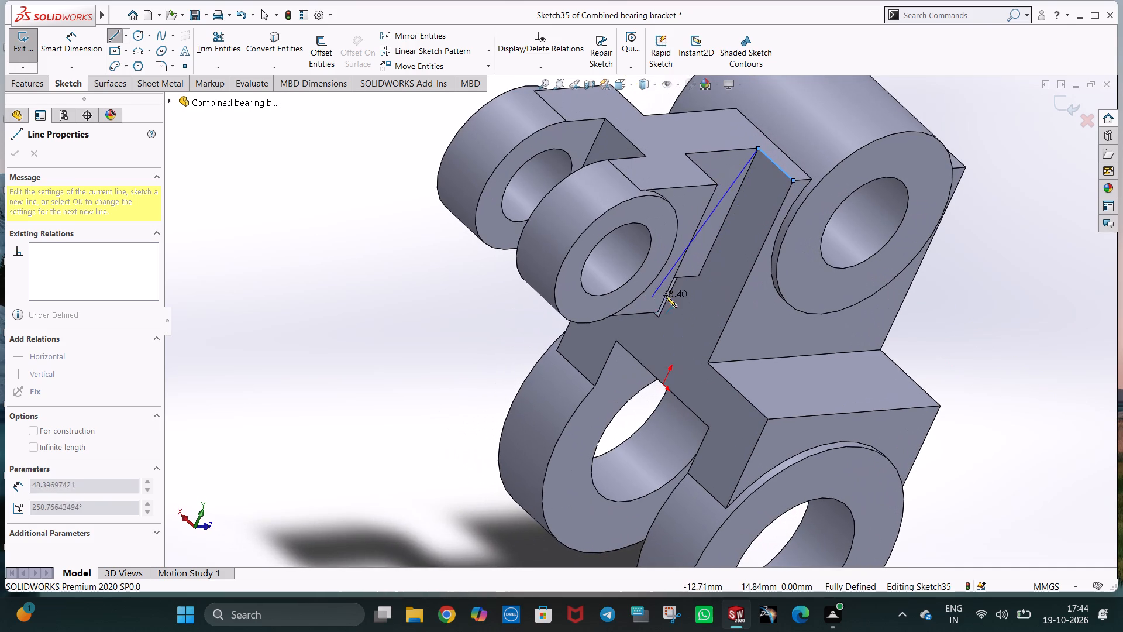
click(699, 277)
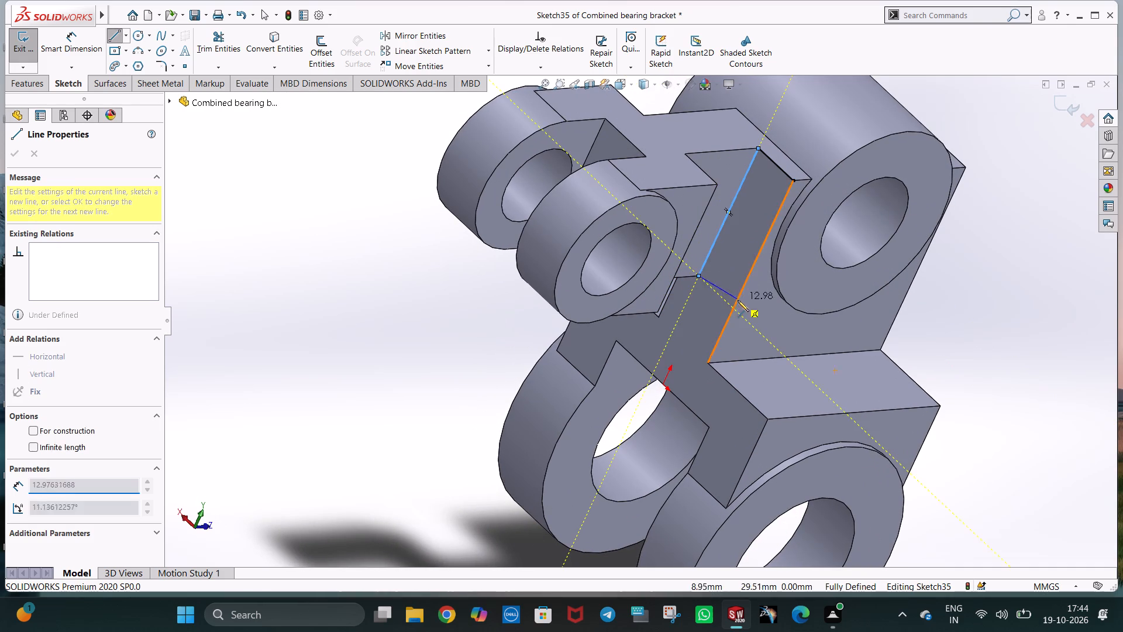
click(732, 308)
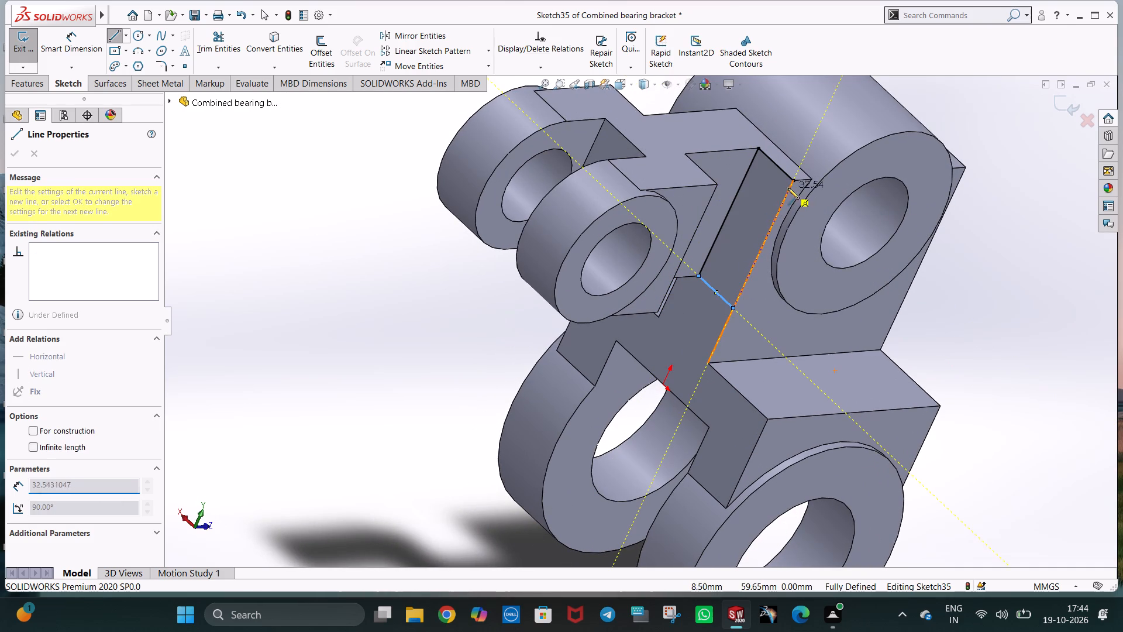
click(793, 178)
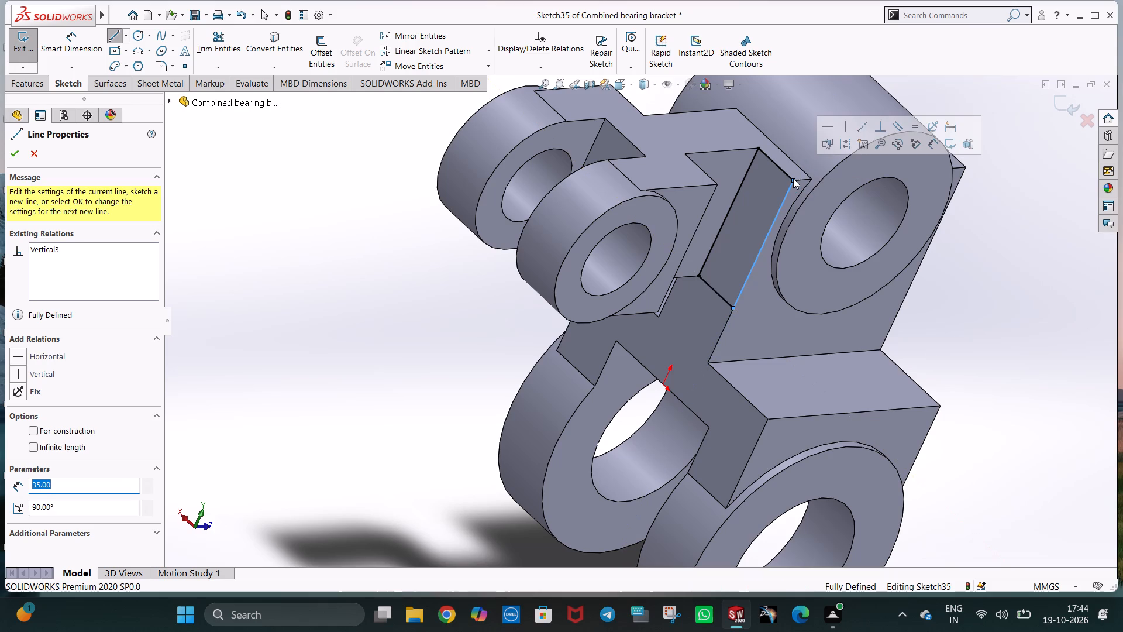
key(Escape)
key(Escape)
key(Escape)
Extruded-Cut the rectangle to a blind depth of 10 mm into the plate, towards the upper ring.
click(38, 78)
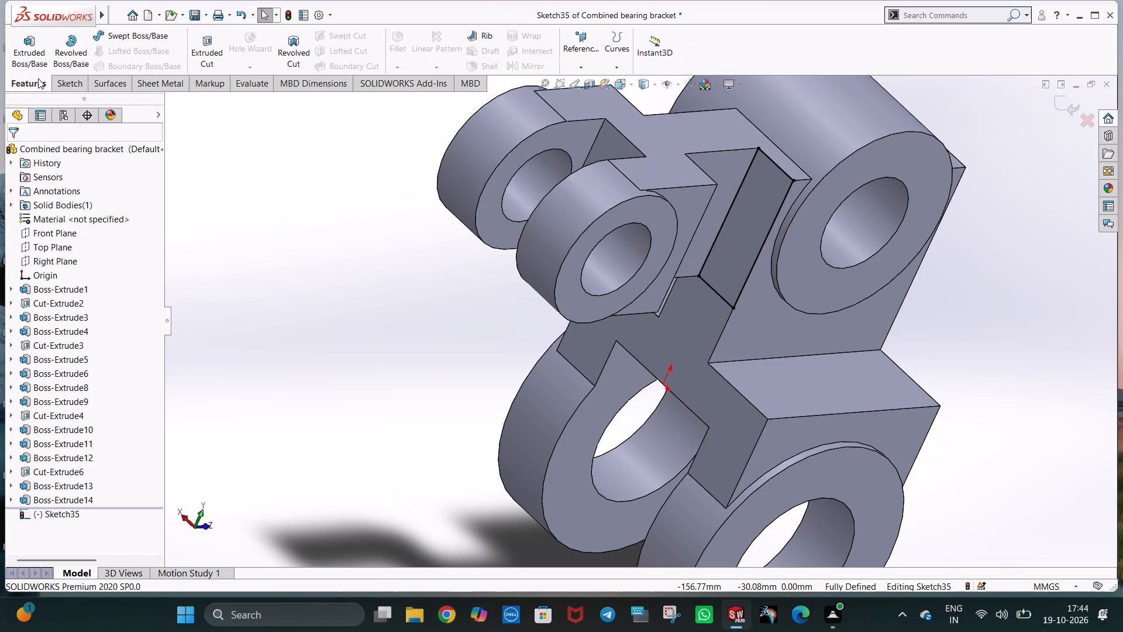
click(219, 57)
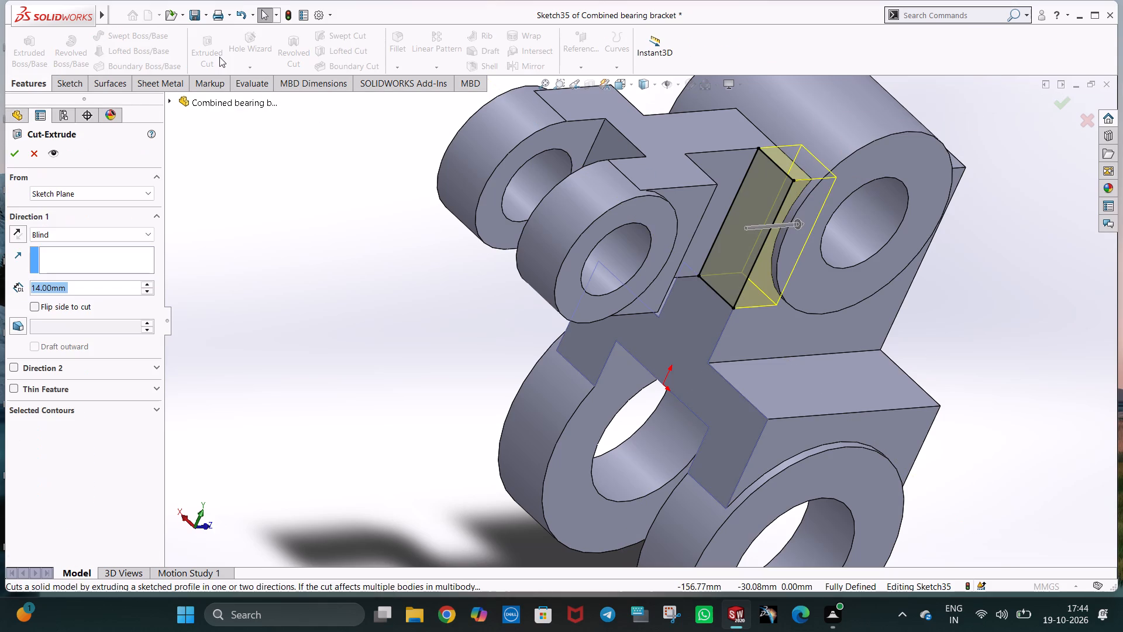
middle_drag(450, 184, 399, 214)
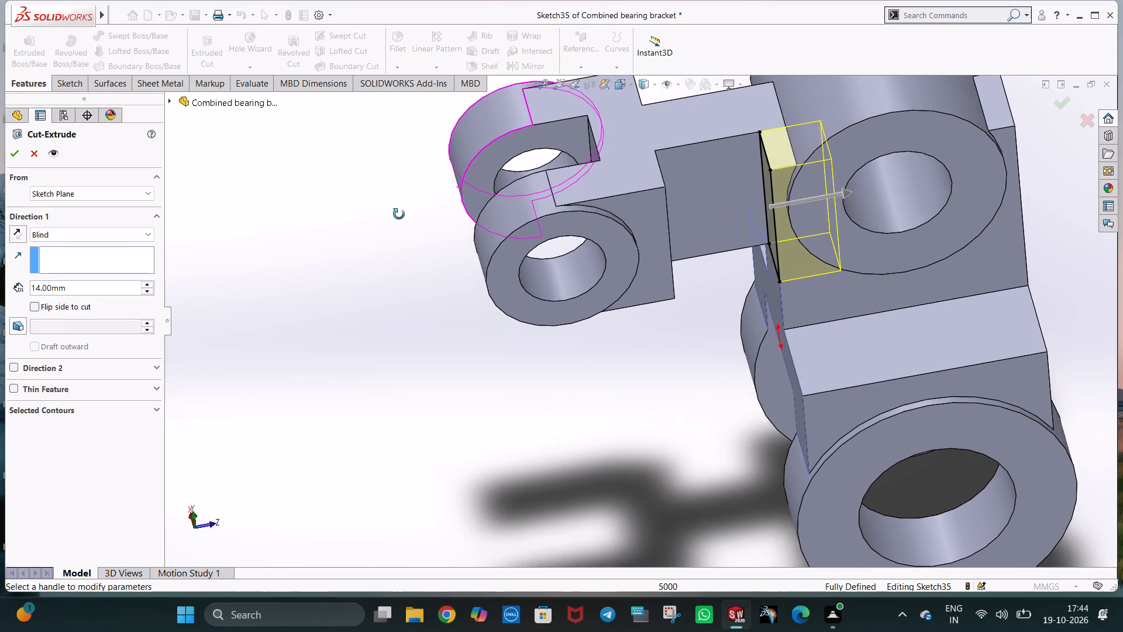
middle_drag(399, 214, 409, 146)
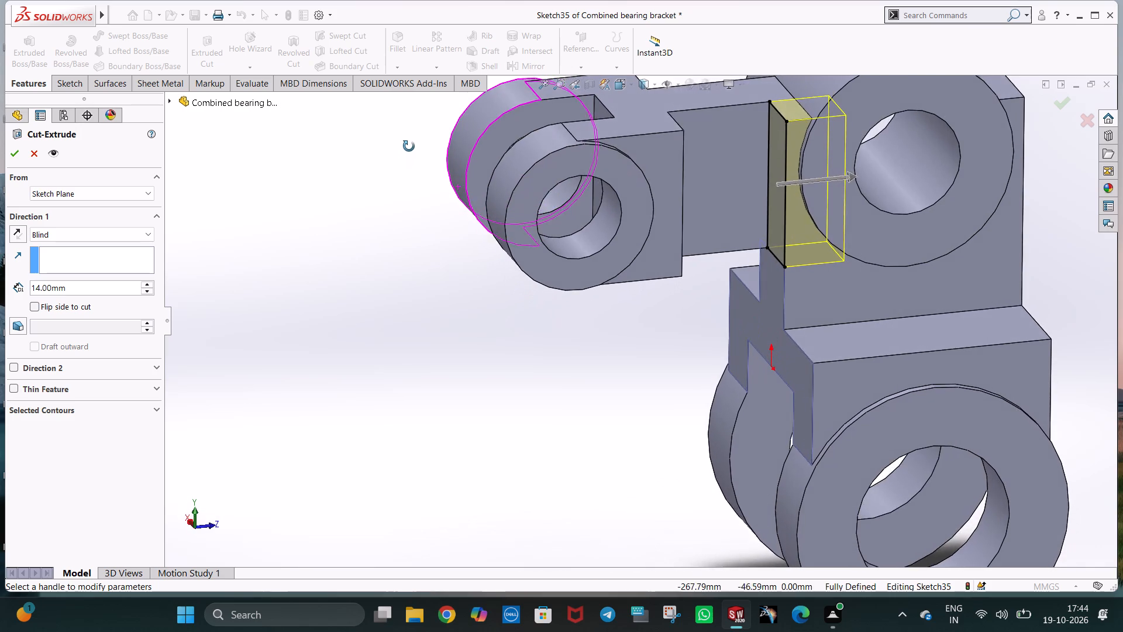
middle_drag(409, 146, 411, 151)
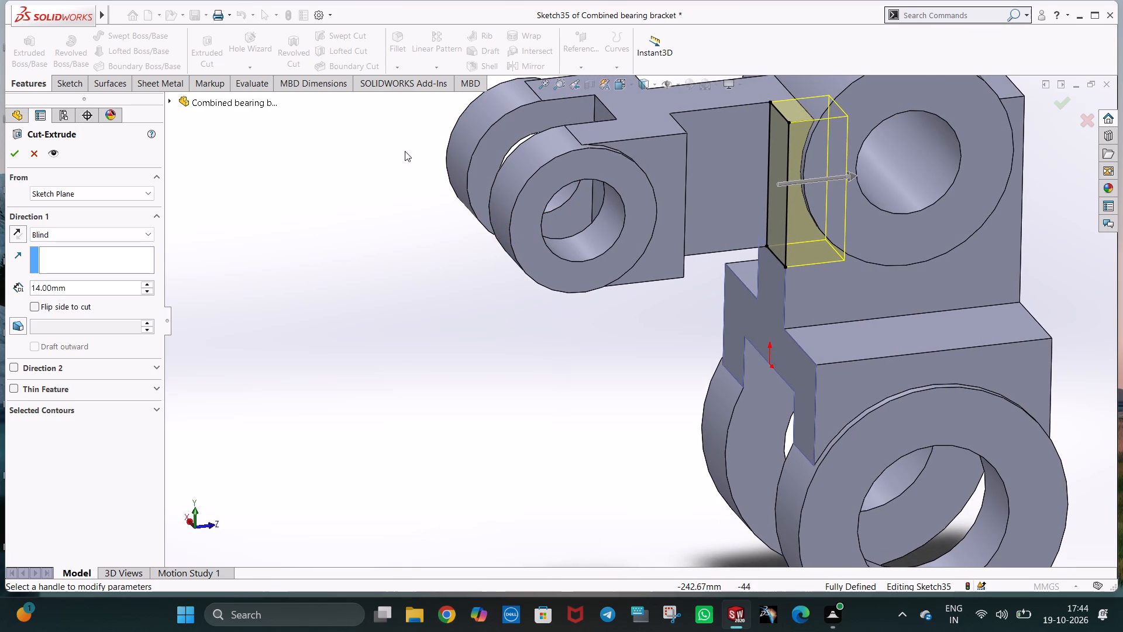
click(76, 289)
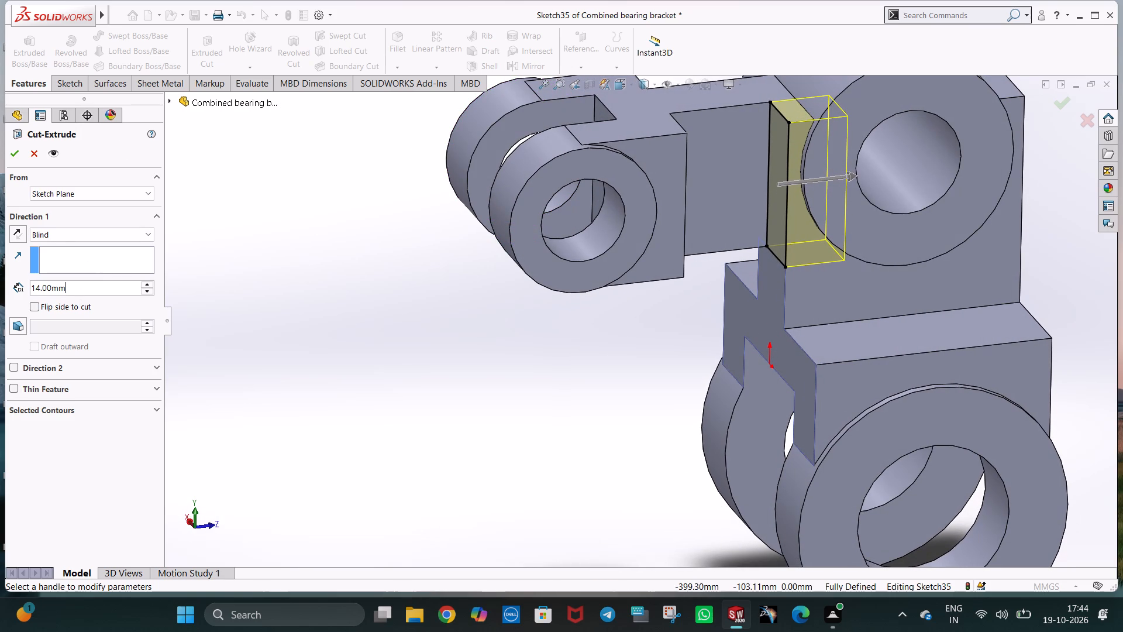
key(BackSpace)
key(BackSpace)
key(BackSpace)
key(BackSpace)
key(BackSpace)
key(BackSpace)
key(BackSpace)
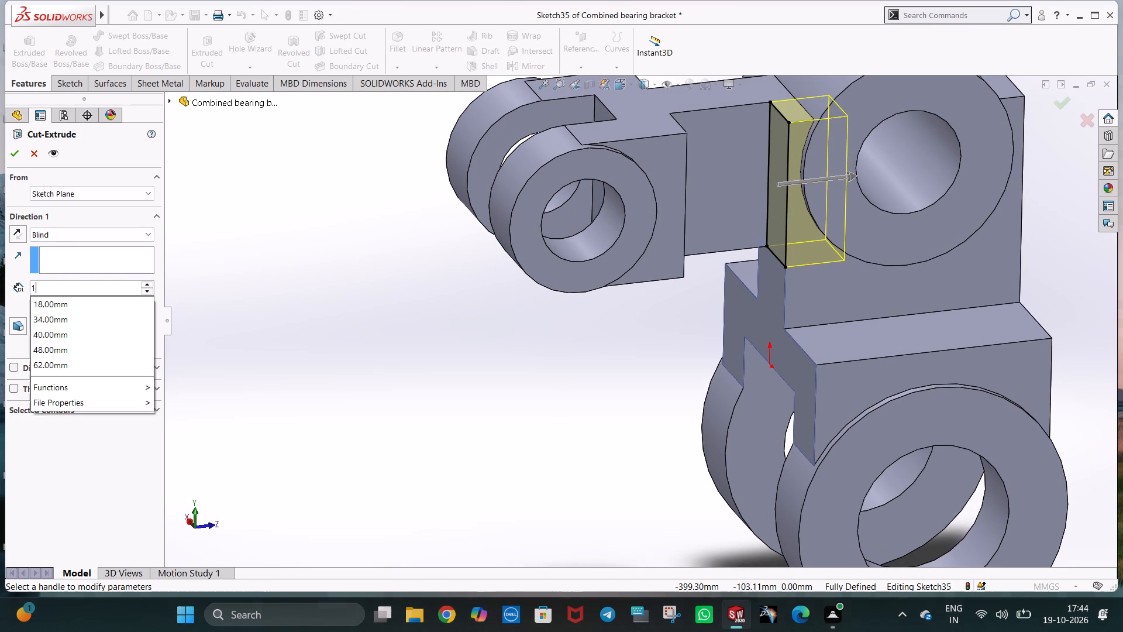
text(10)
key(Return)
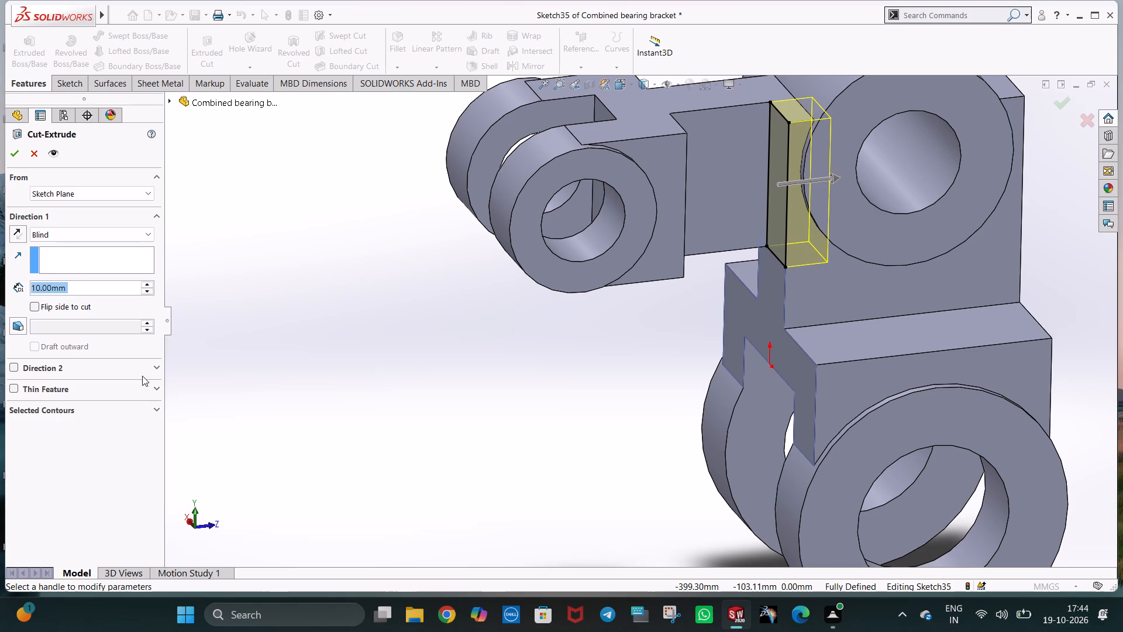
middle_drag(731, 375, 707, 404)
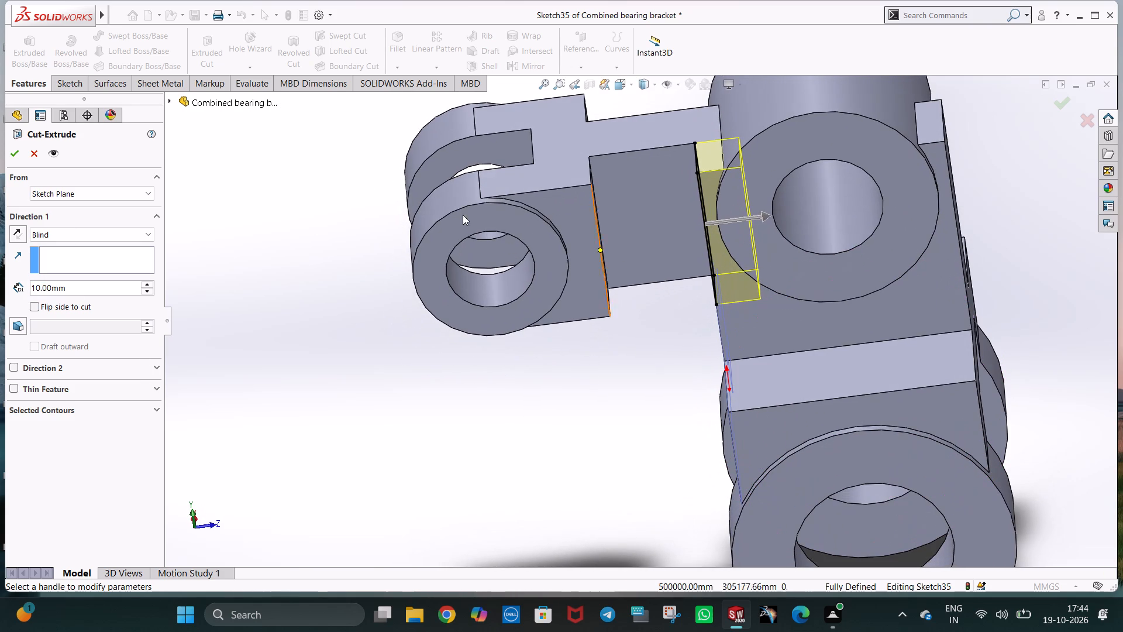
click(11, 158)
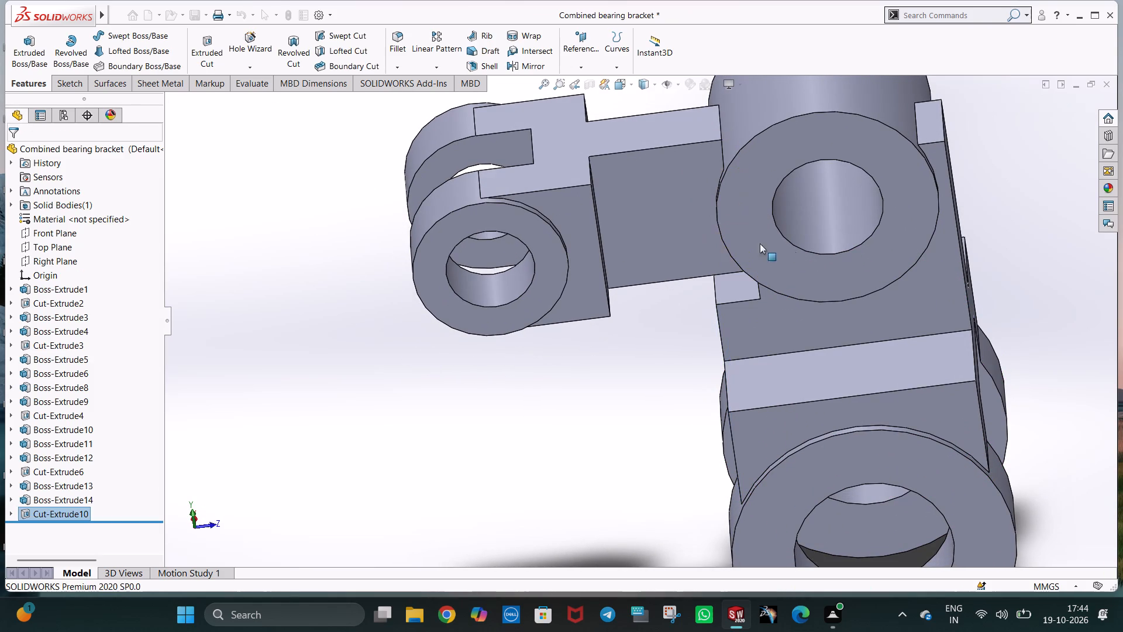
Examine from several angles the new cut between the small bearing arm and the upper ring.
middle_drag(856, 320, 900, 250)
middle_drag(811, 296, 762, 311)
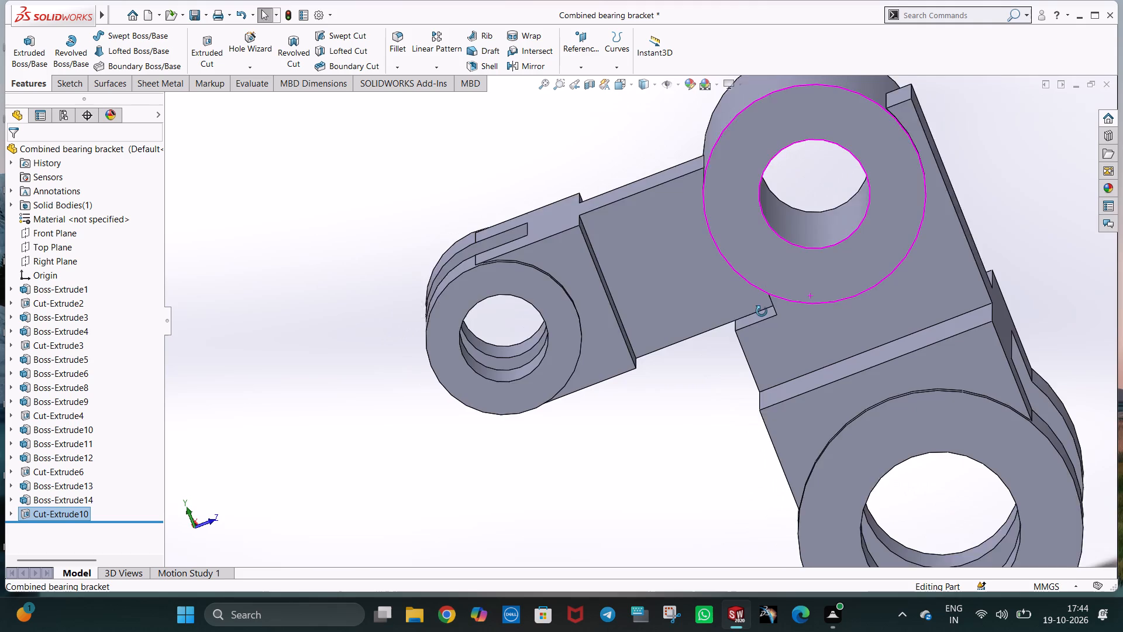
middle_drag(762, 311, 790, 259)
scroll(813, 295, up, 1)
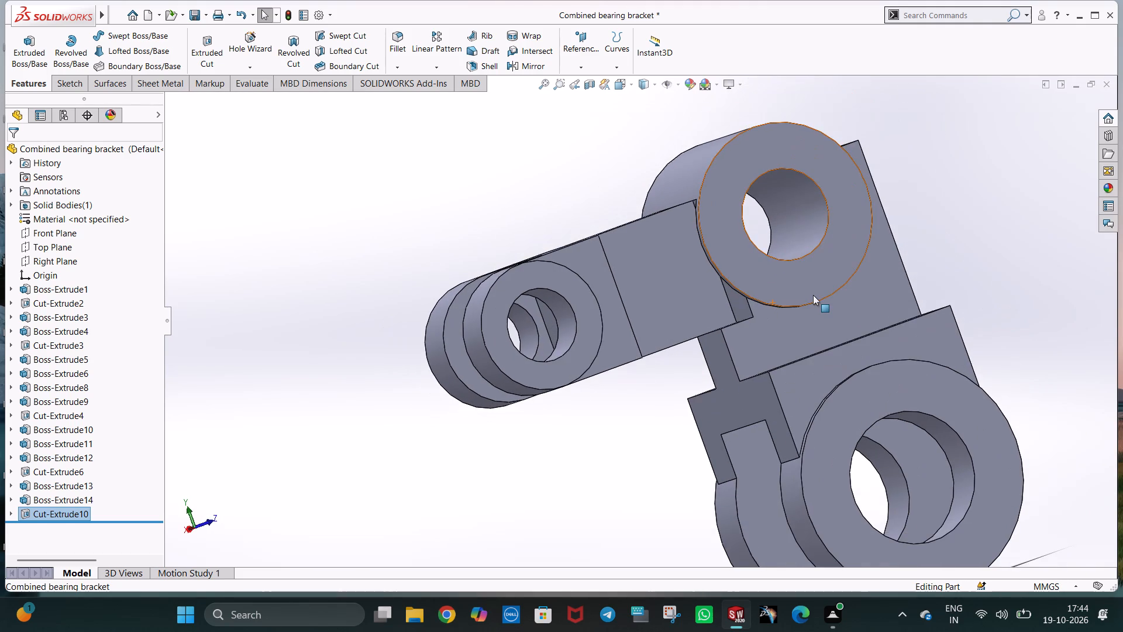
middle_drag(813, 293, 885, 349)
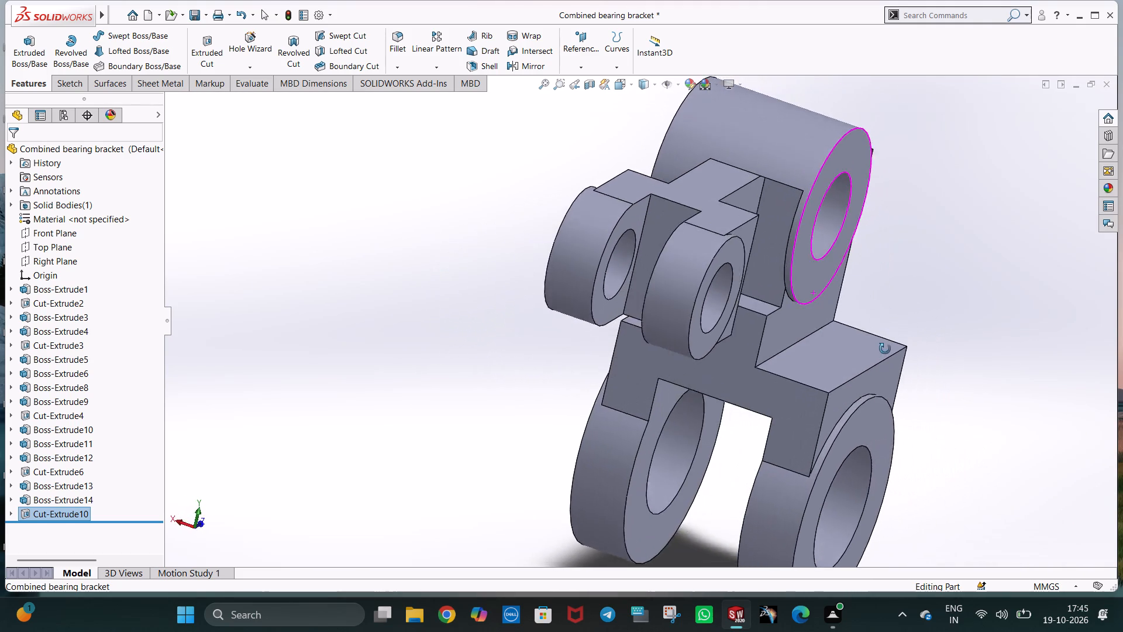
middle_drag(885, 349, 788, 284)
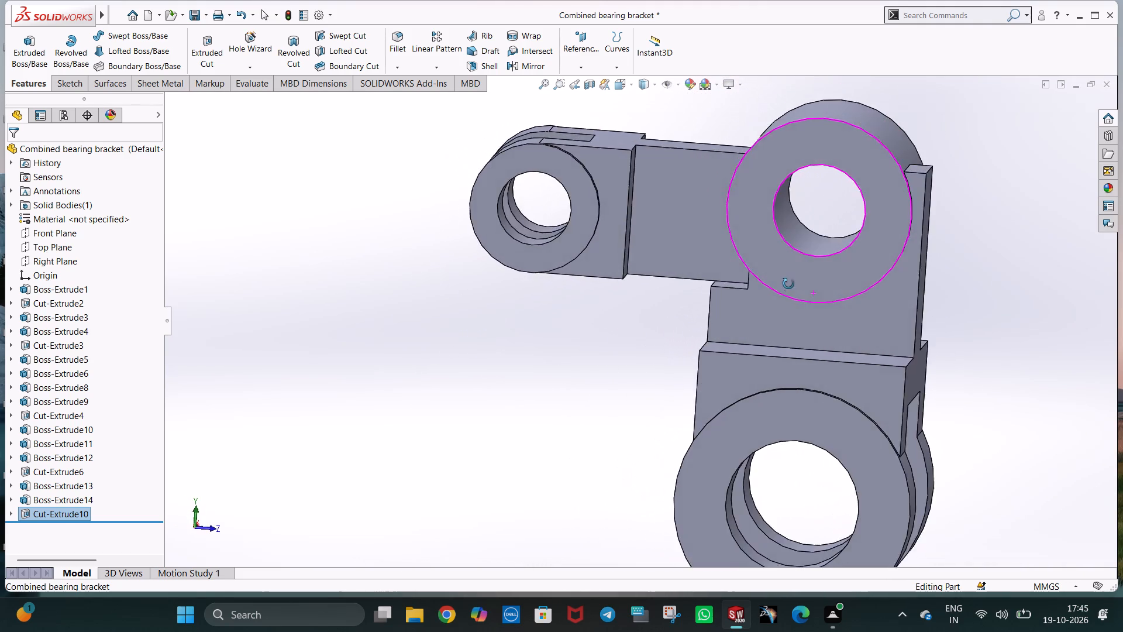
middle_drag(788, 284, 845, 357)
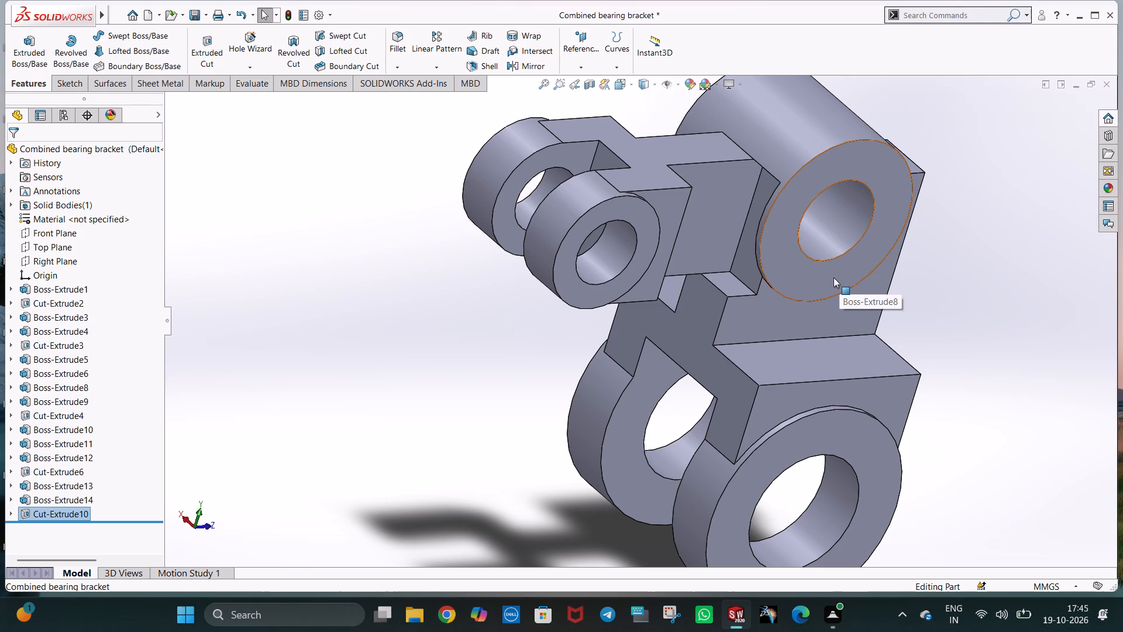
click(1029, 288)
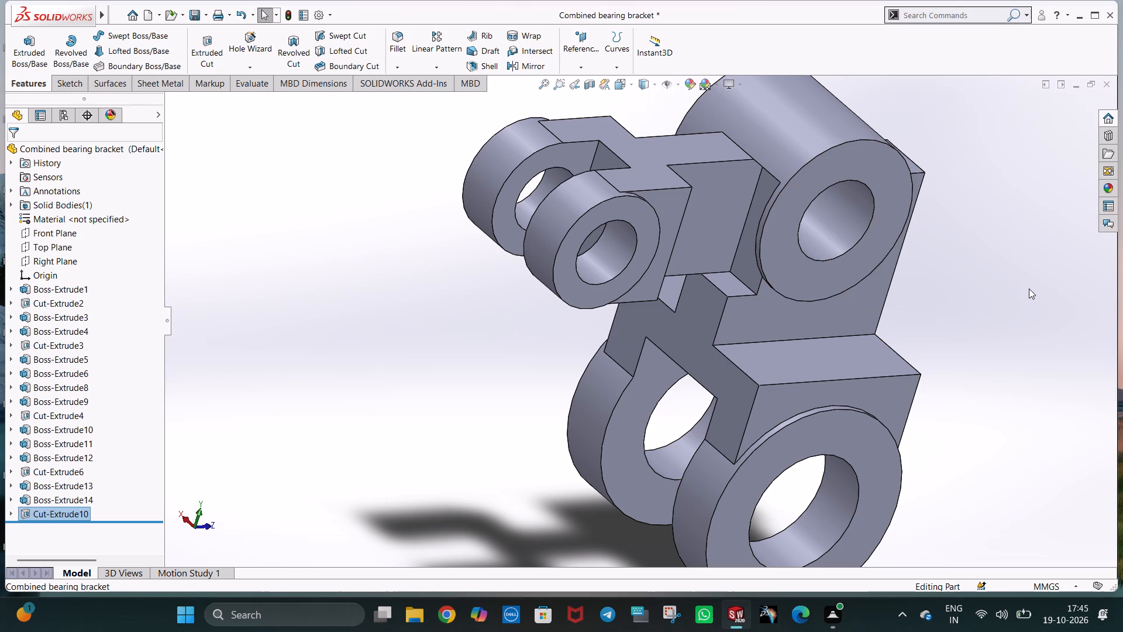
Sketch a circle of radius 25 mm on the upper ring's end face, centred on its bore.
right_click(873, 261)
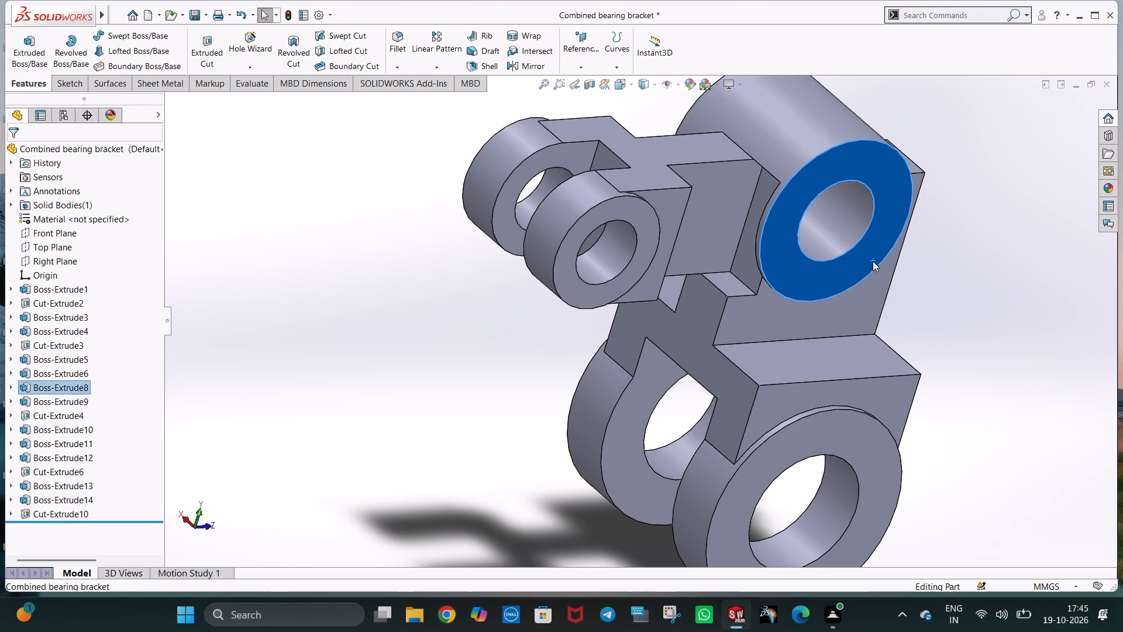
click(902, 244)
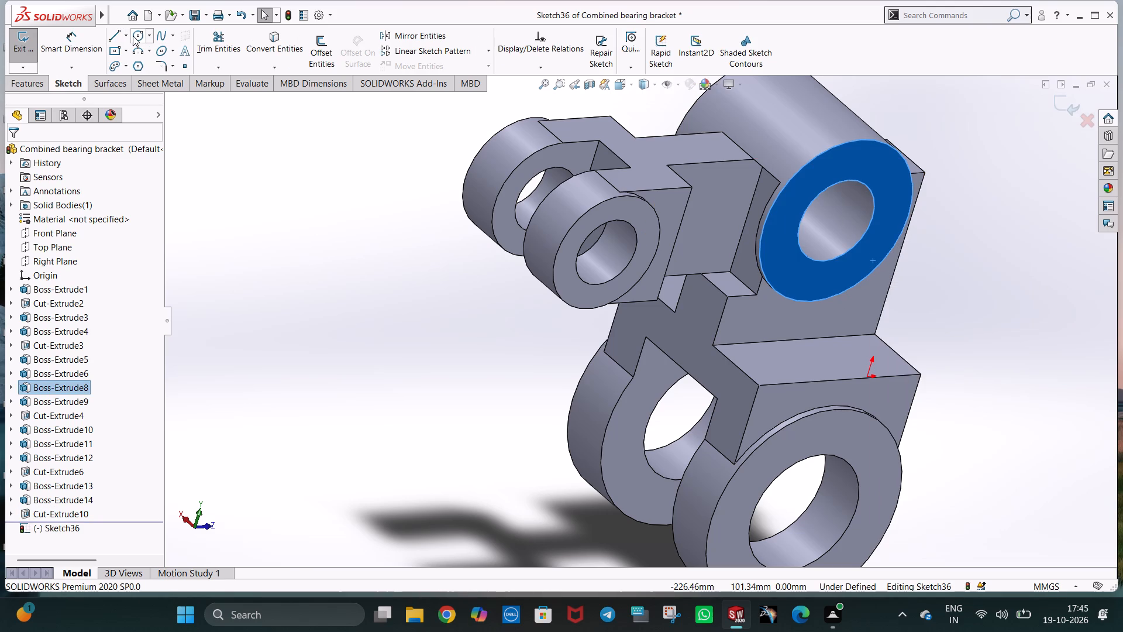
click(133, 36)
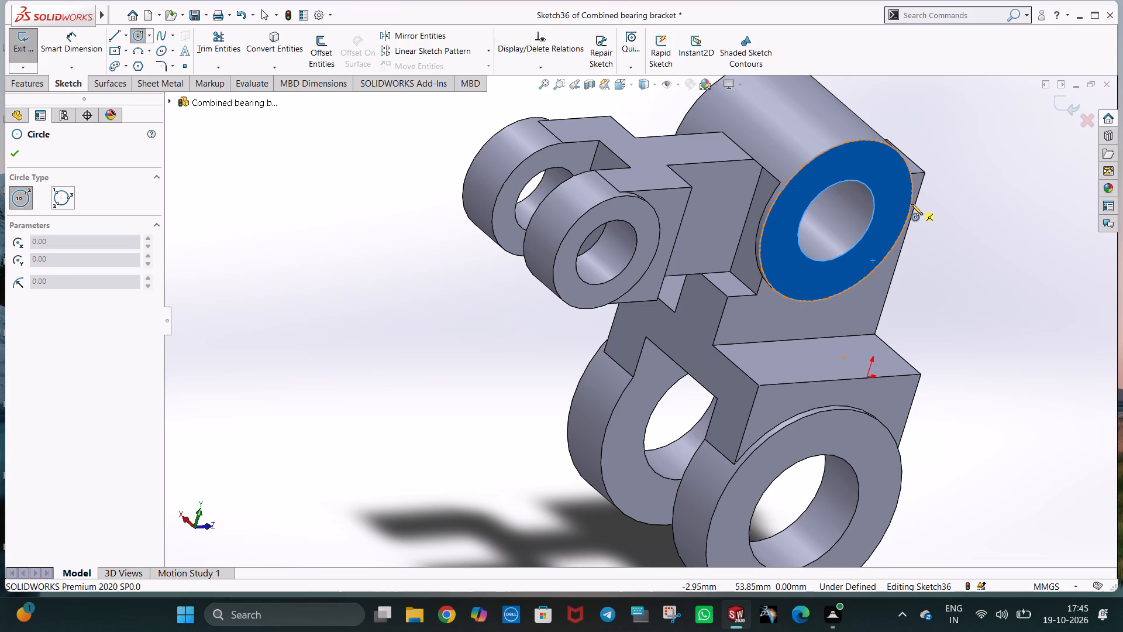
click(835, 222)
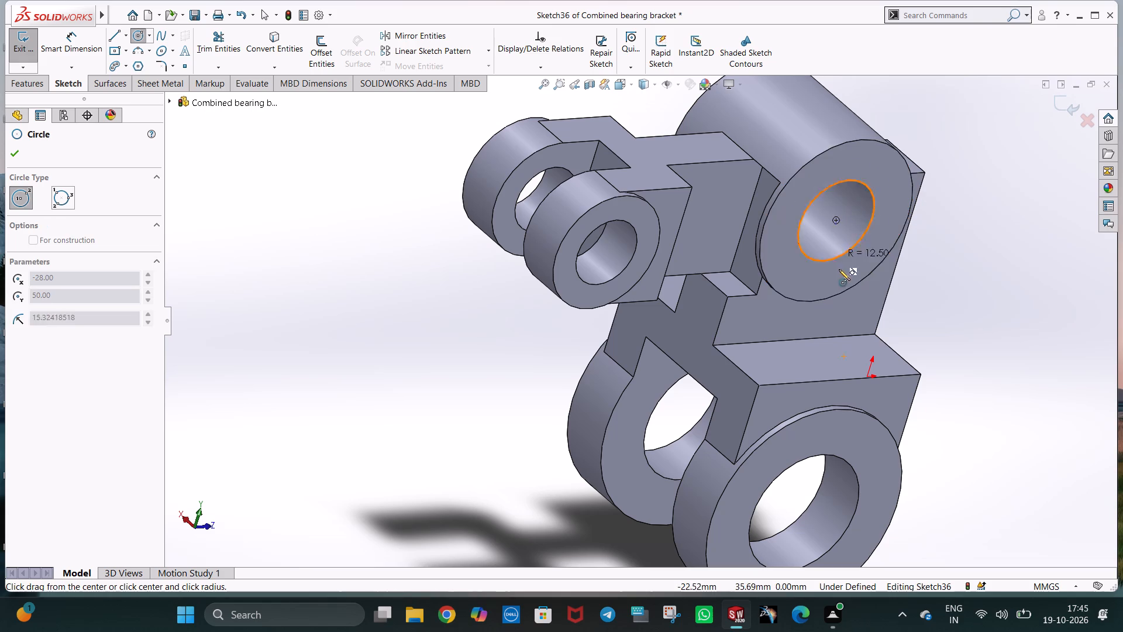
click(849, 286)
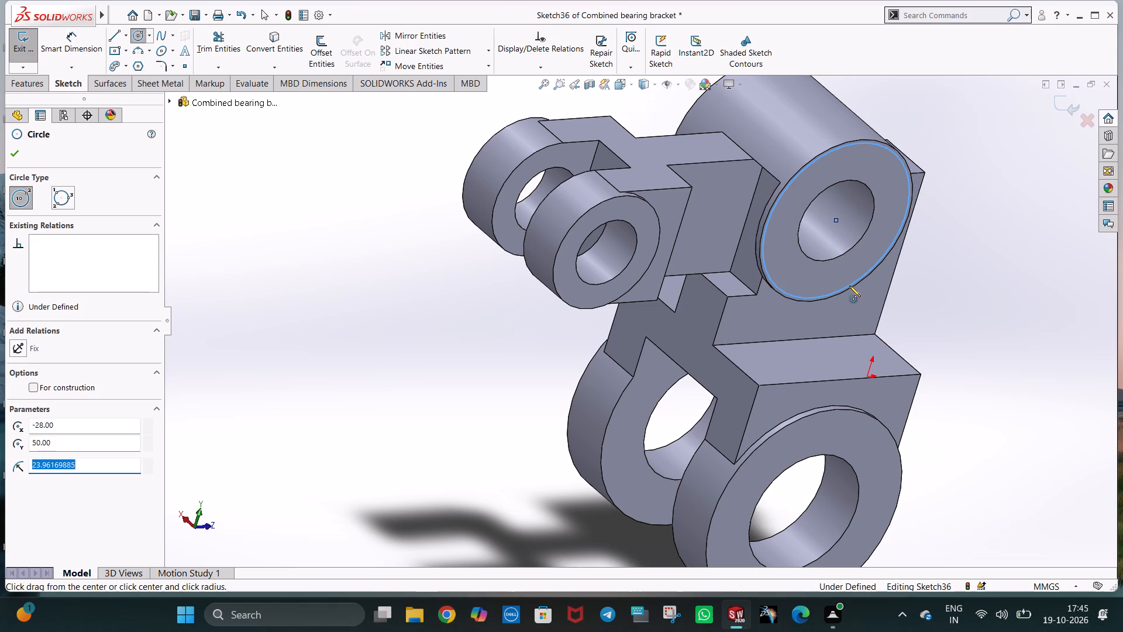
key(Escape)
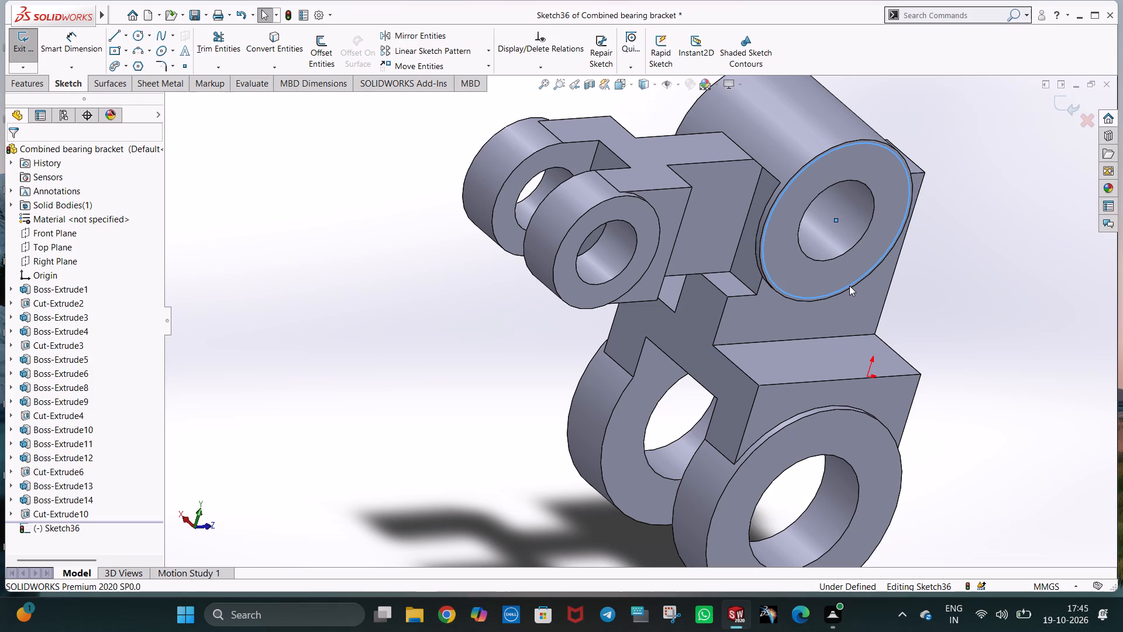
key(ctrl+4)
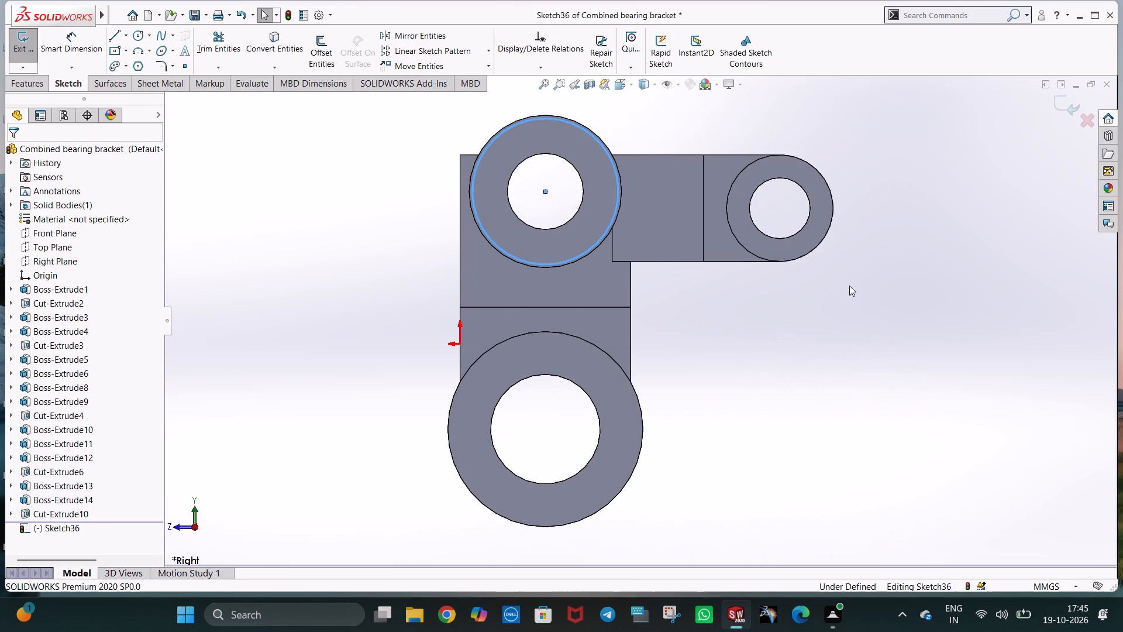
key(ctrl+3)
key(Escape)
click(932, 250)
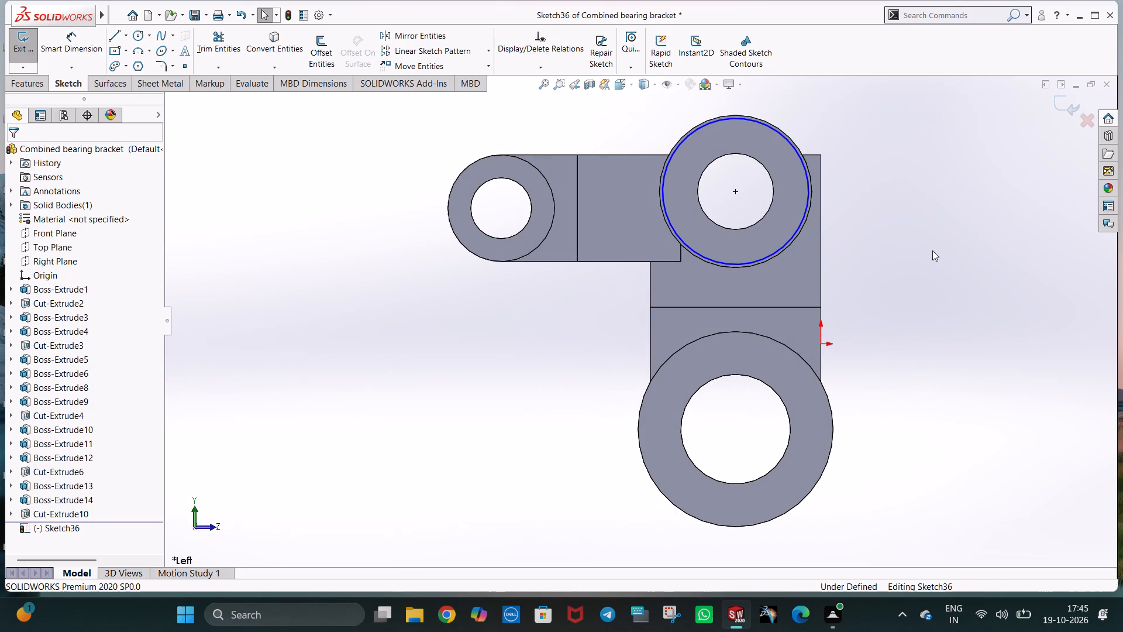
click(794, 235)
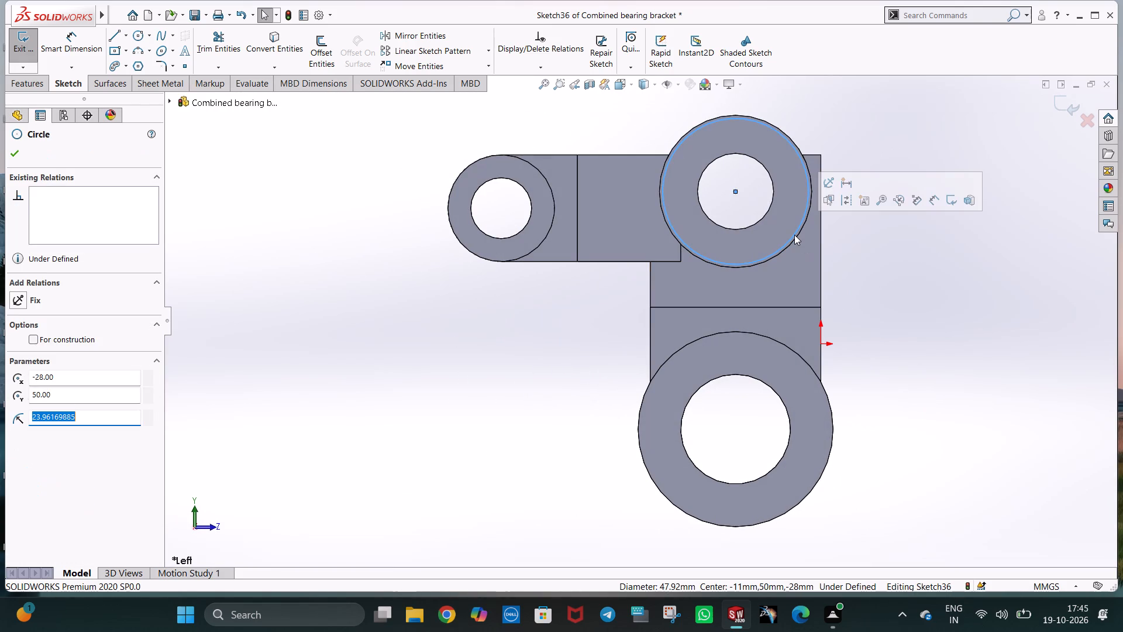
text(25)
key(Return)
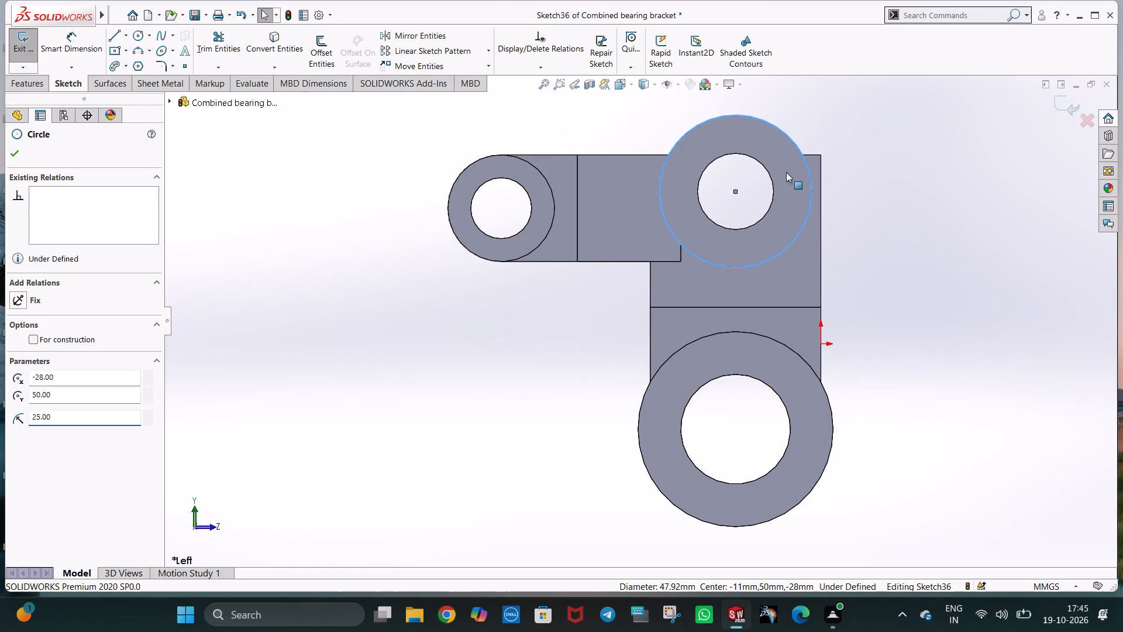
click(407, 232)
Extrude the circle as a boss to a blind depth of 16 mm, reversed back into the upper ring, with merged result.
click(37, 77)
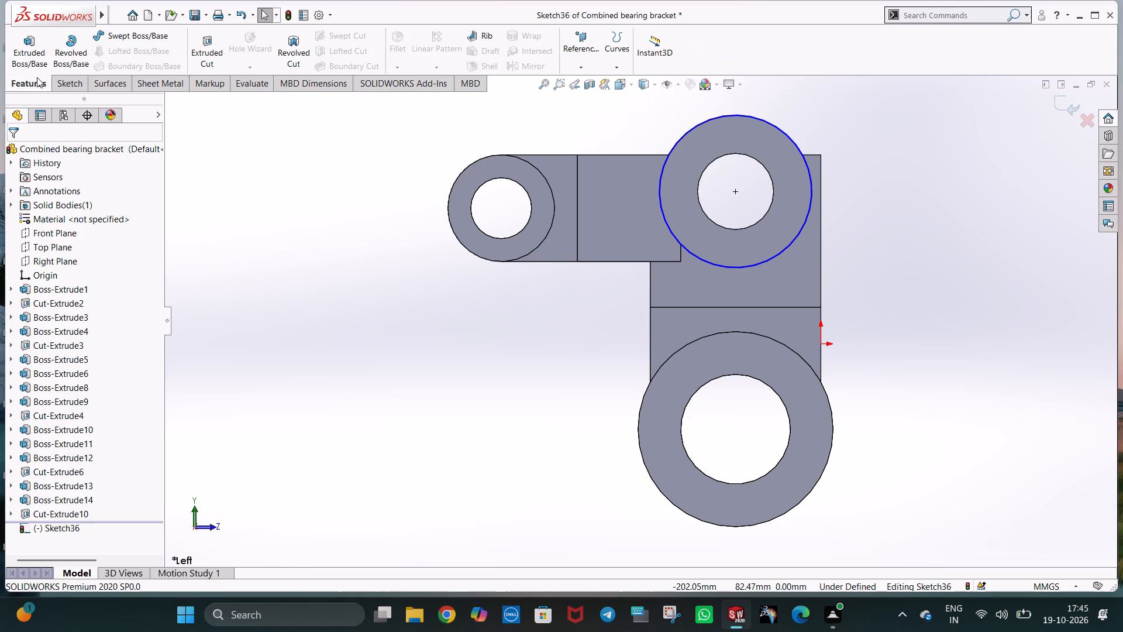
middle_drag(291, 133, 346, 207)
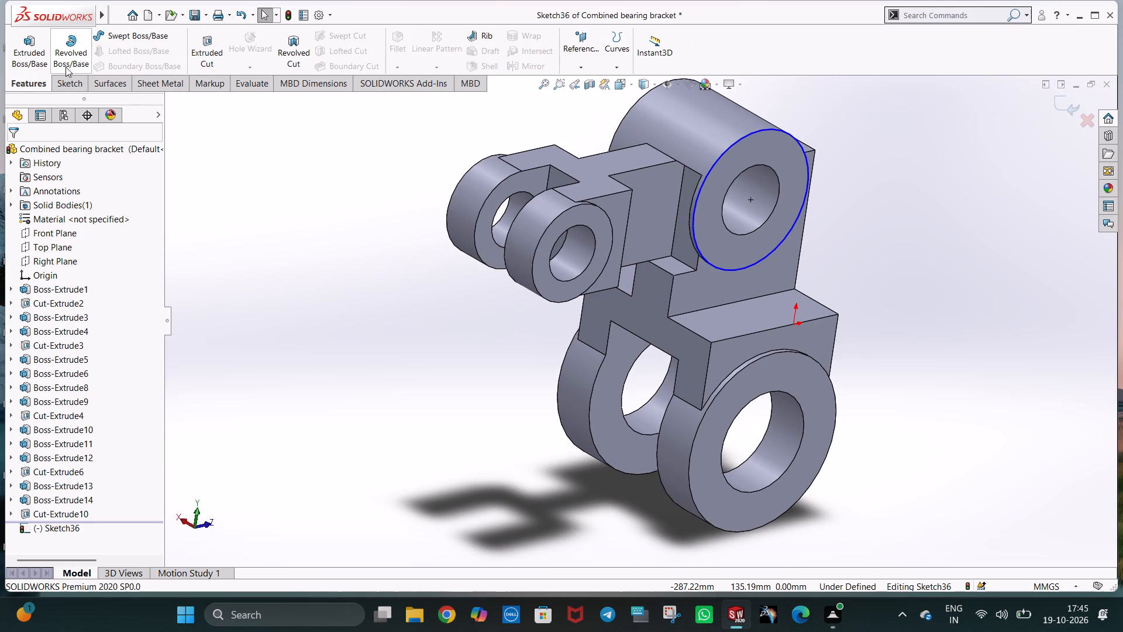
click(22, 42)
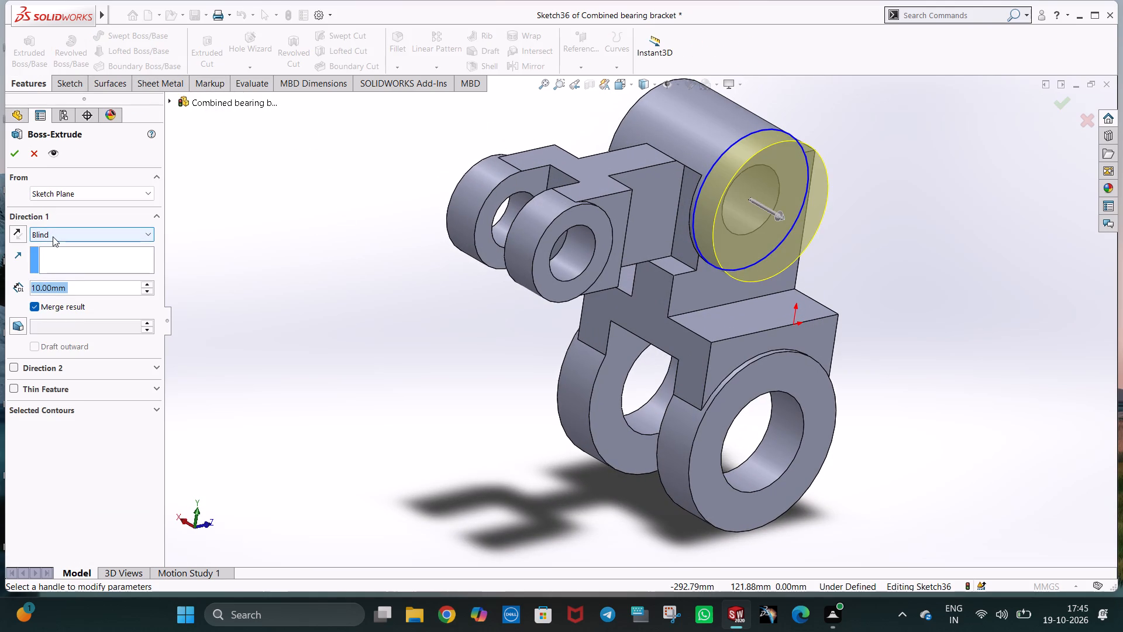
click(22, 235)
middle_drag(520, 233, 523, 245)
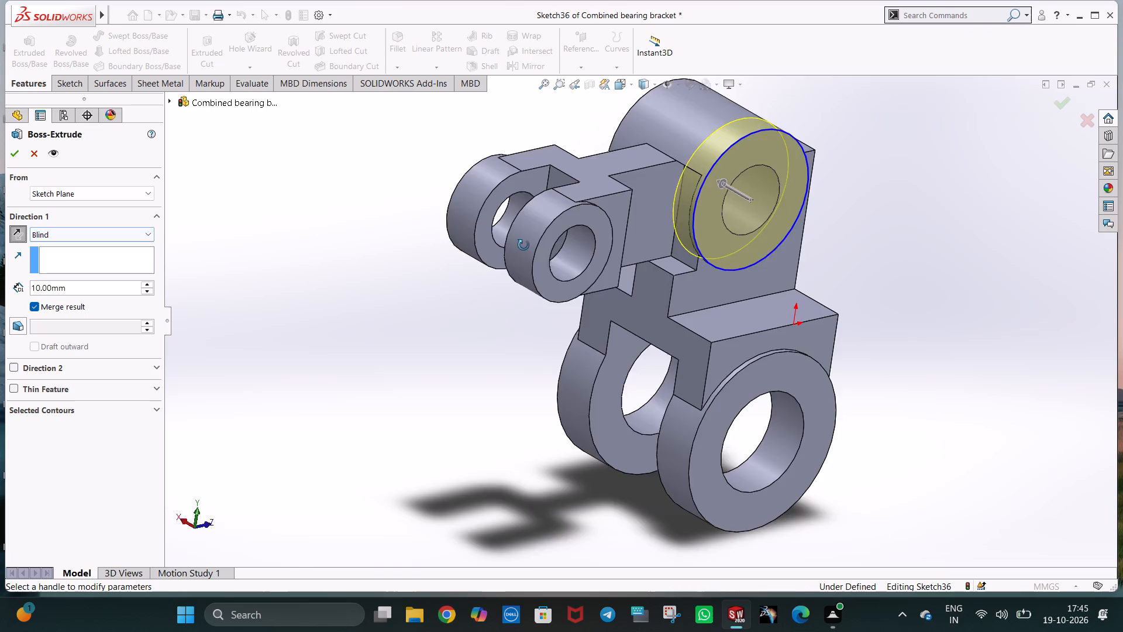
middle_drag(523, 245, 544, 286)
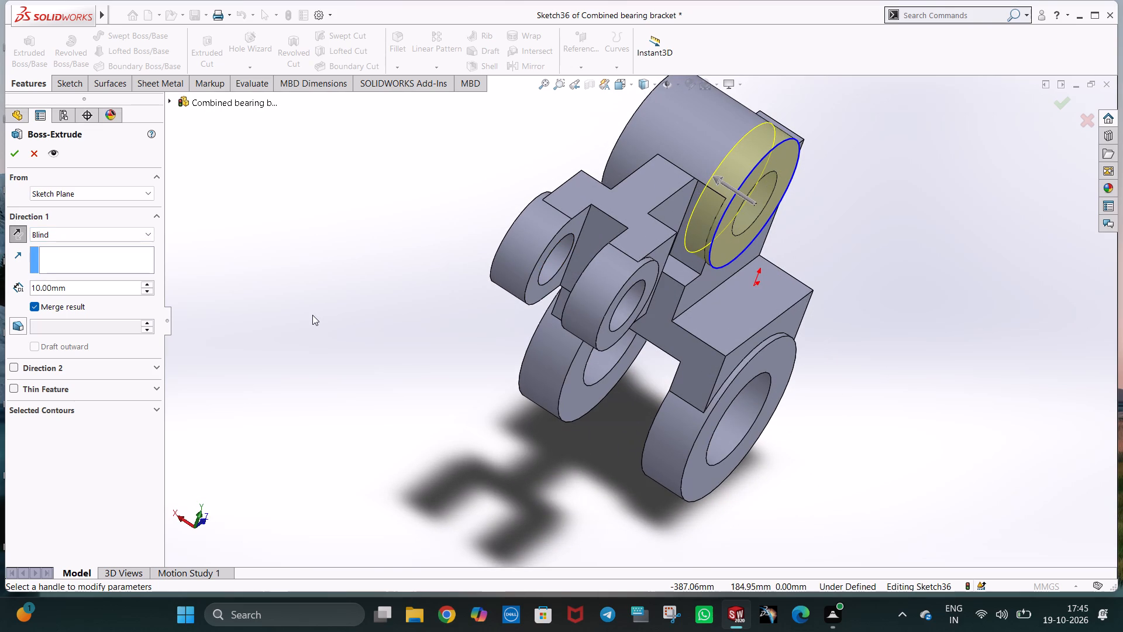
drag(67, 294, 32, 294)
text(14)
key(Return)
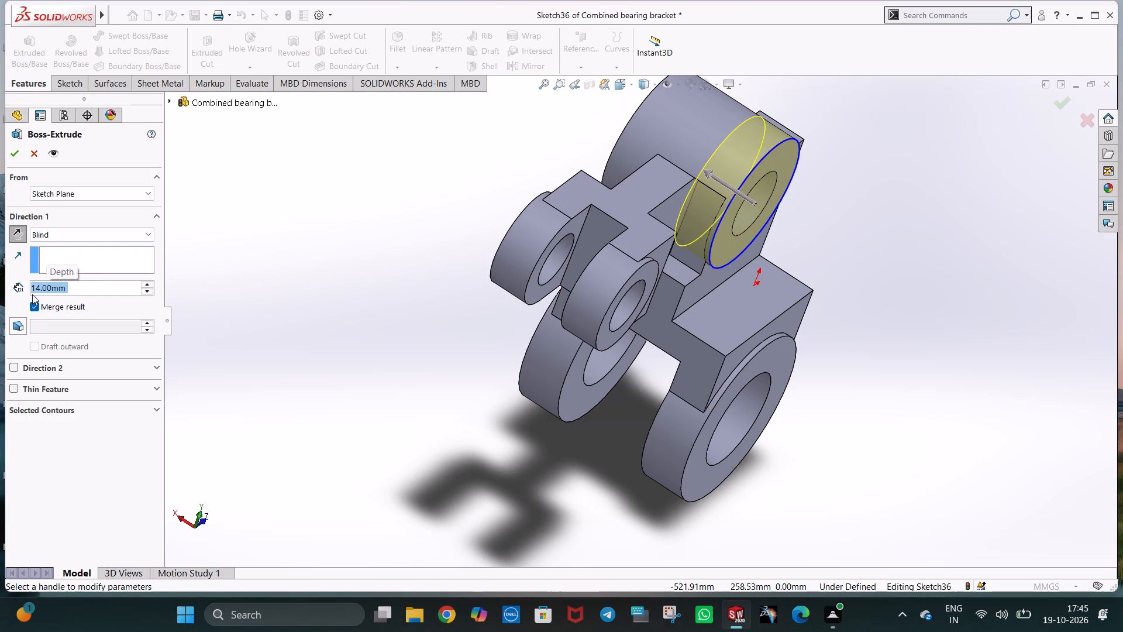
middle_drag(569, 347, 585, 349)
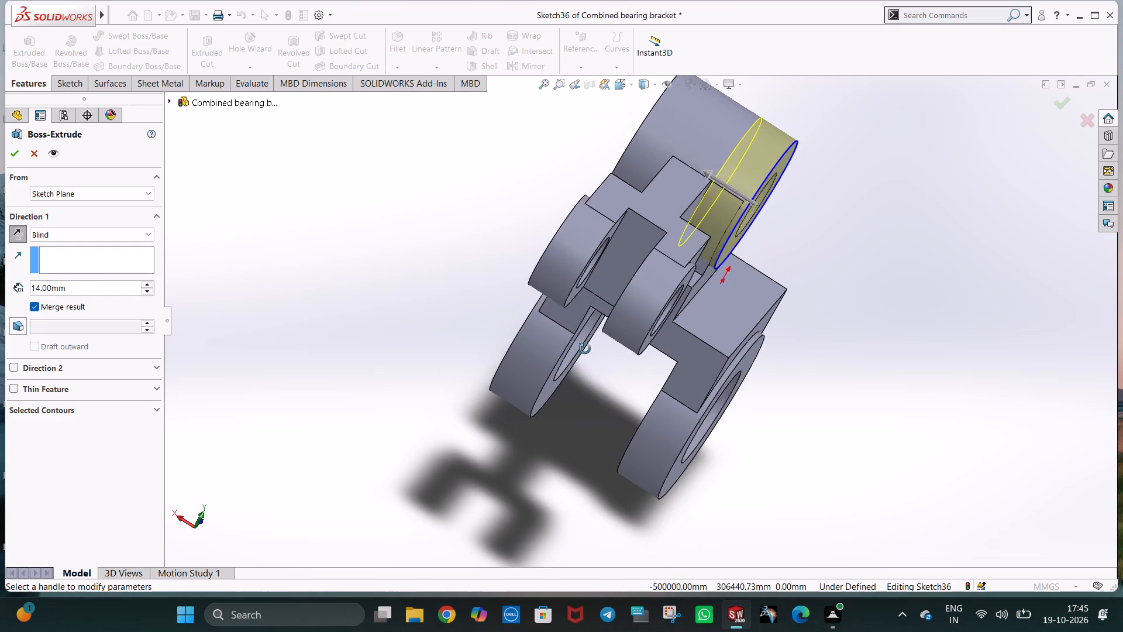
middle_drag(585, 349, 546, 463)
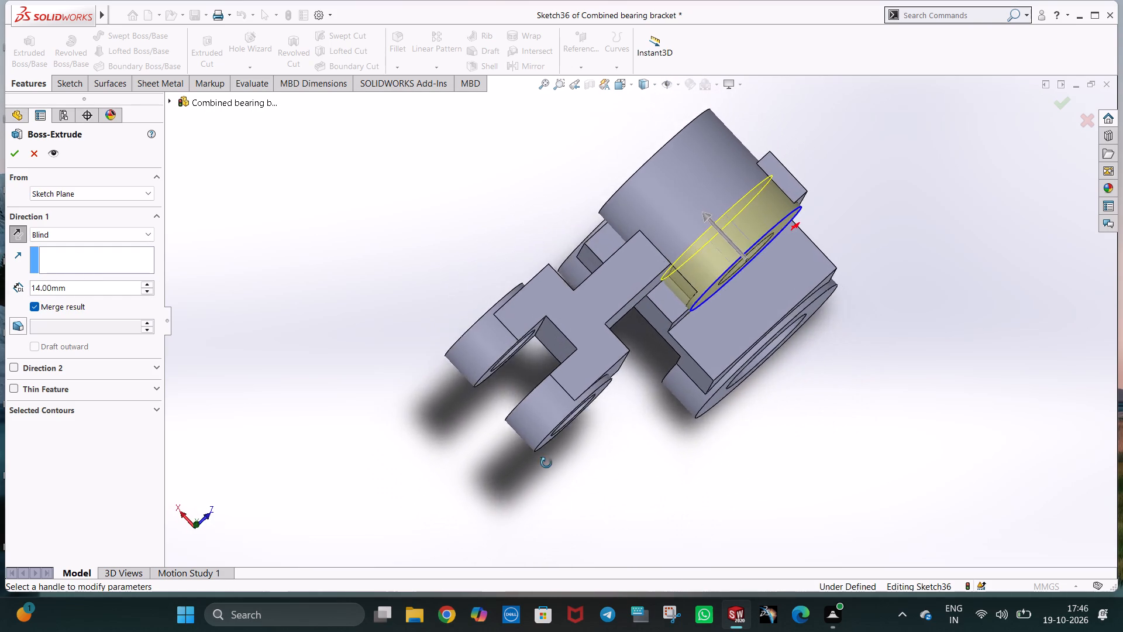
middle_drag(546, 463, 547, 441)
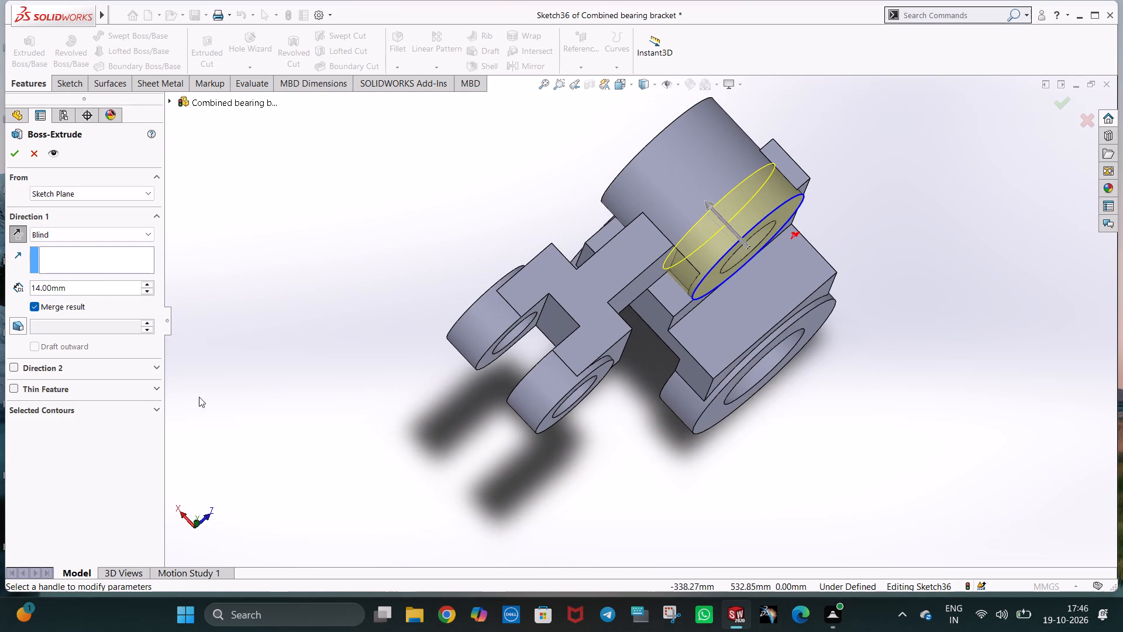
drag(76, 287, 49, 290)
text(16)
key(Return)
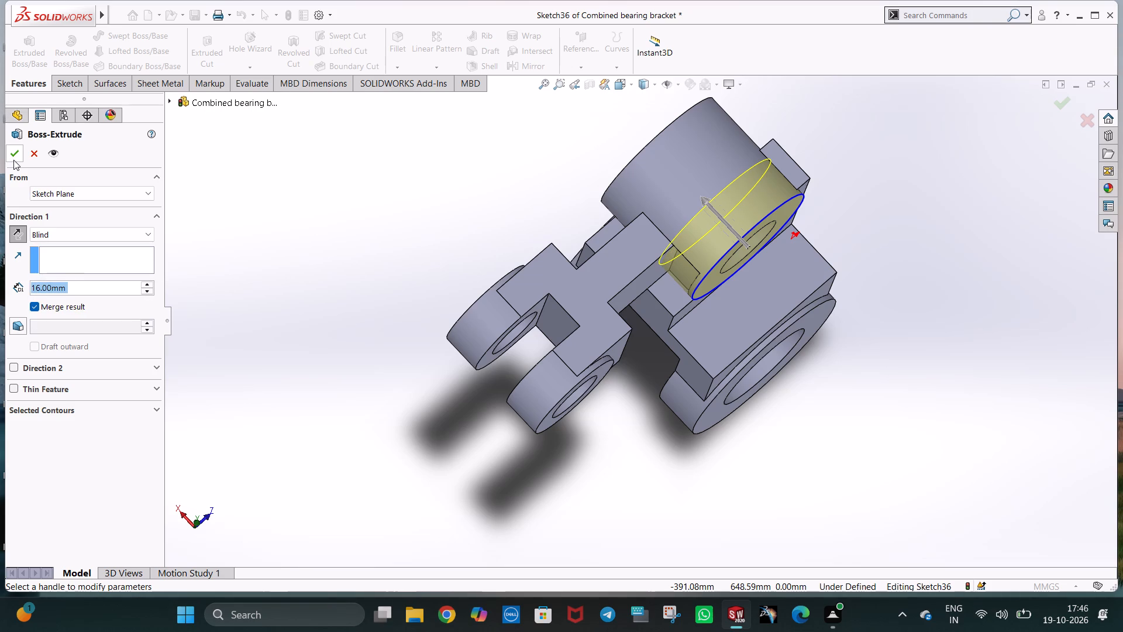
click(13, 160)
Sketch a circle of radius 12.5 mm at the centre of the upper ring's filled end face.
middle_drag(846, 412, 793, 276)
right_click(688, 215)
click(712, 200)
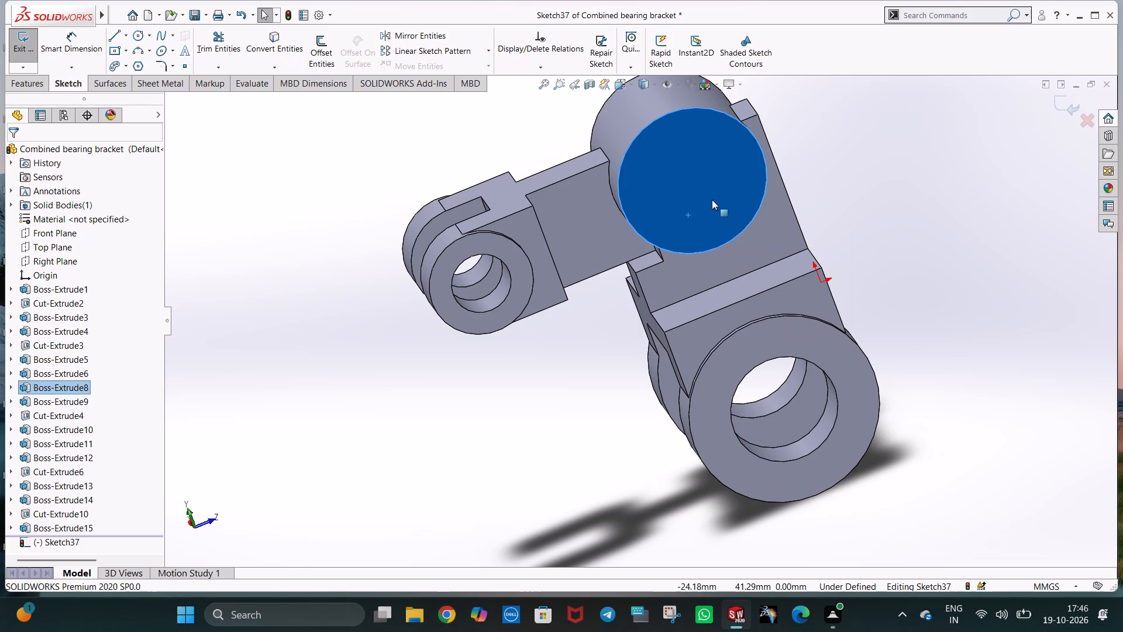
click(133, 32)
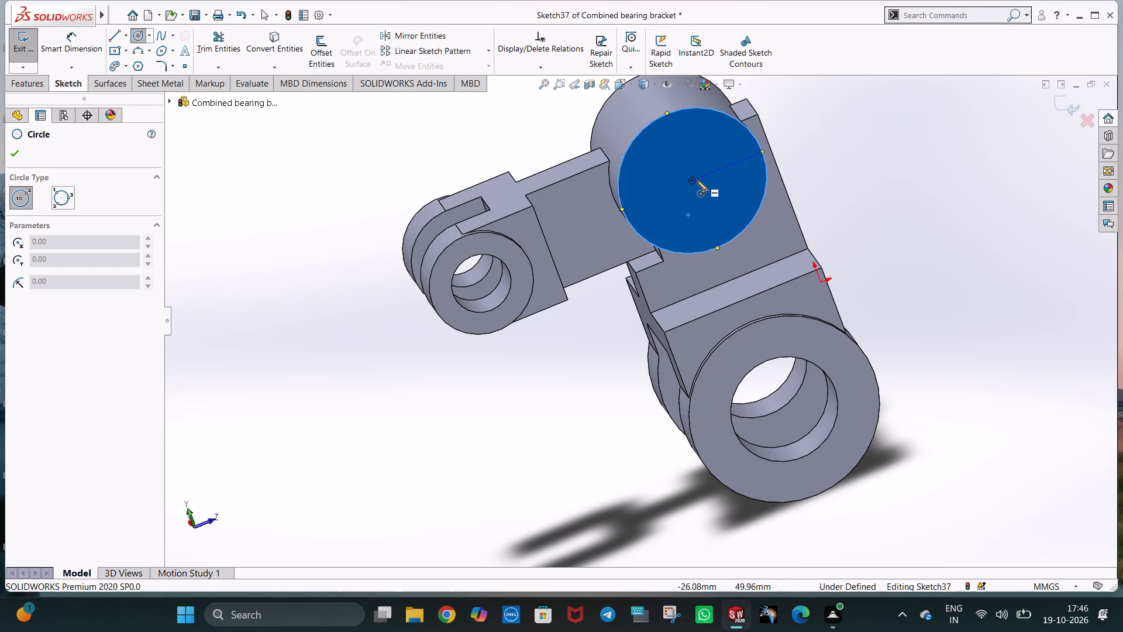
click(693, 182)
click(713, 208)
text(12.5)
key(Return)
key(Escape)
key(Escape)
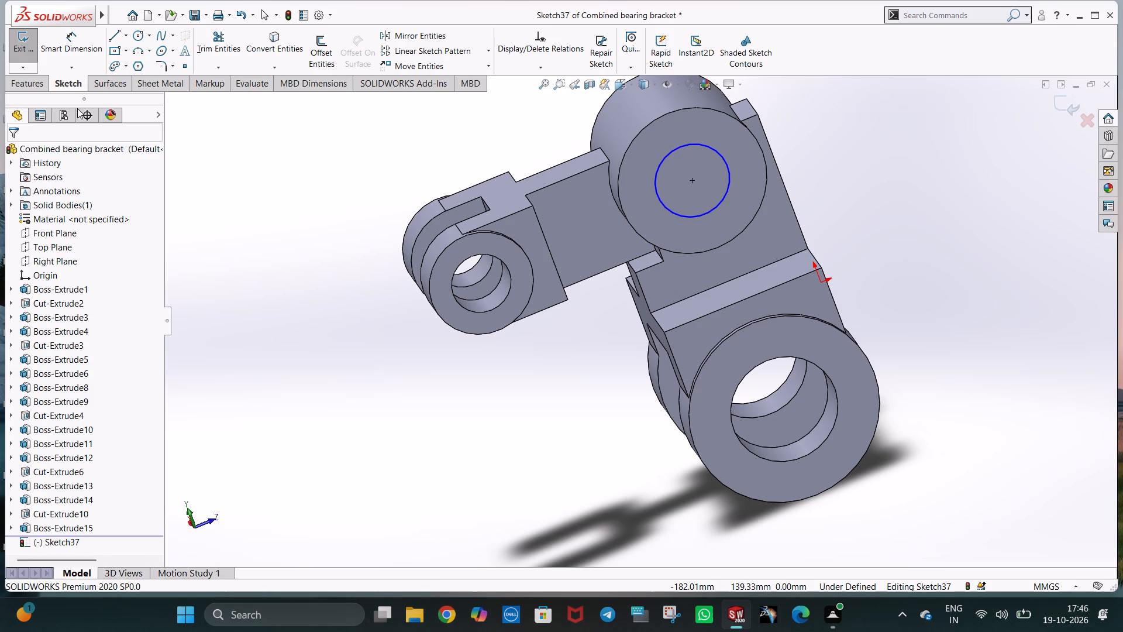
Extruded-Cut the 12.5 mm radius circle Through All to reopen the upper ring's bore.
click(44, 81)
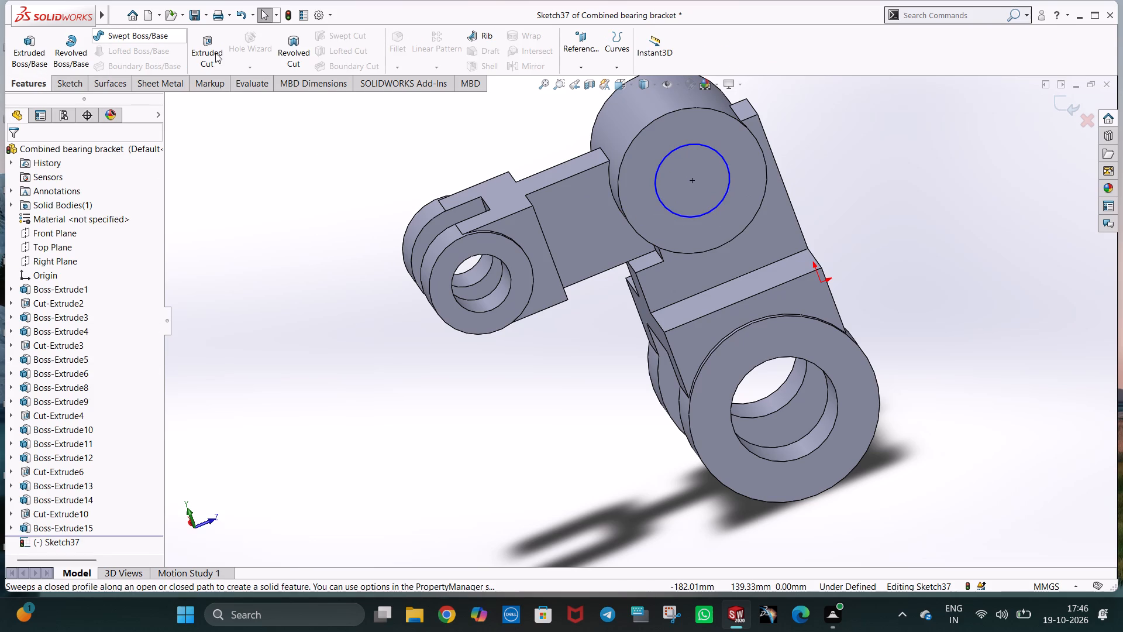
click(215, 53)
middle_drag(648, 327, 728, 385)
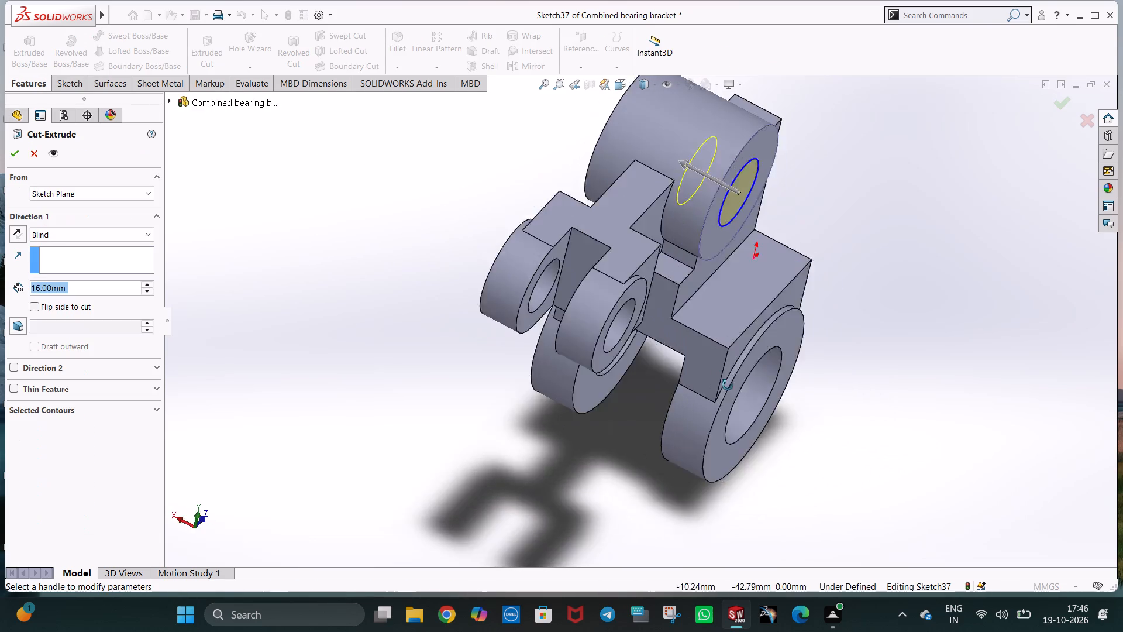
middle_drag(728, 385, 733, 399)
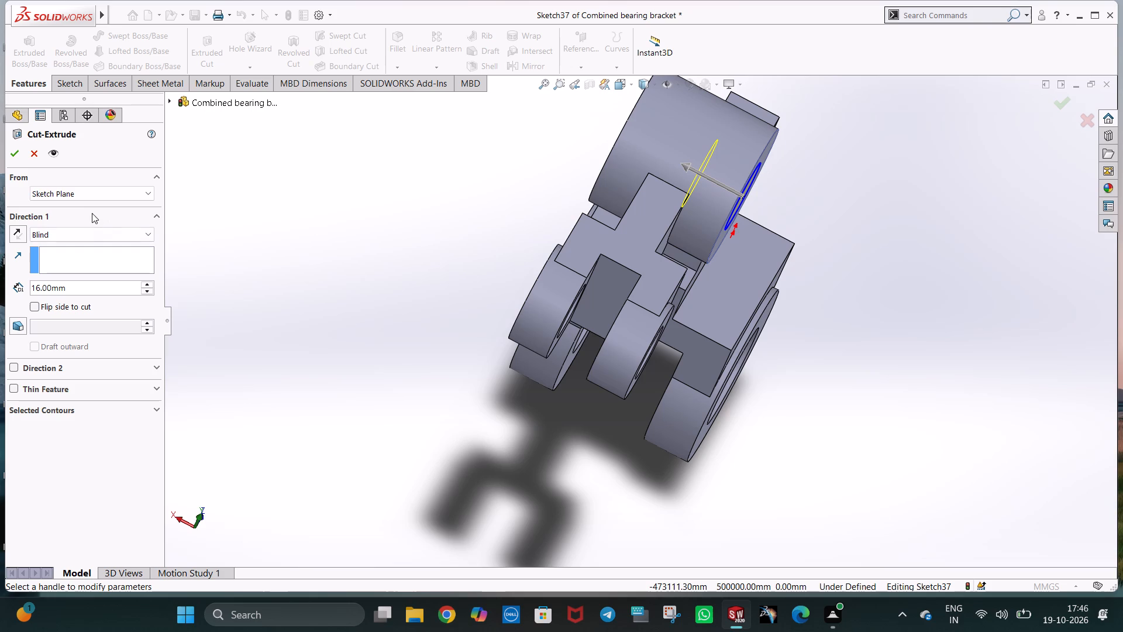
click(93, 231)
click(93, 252)
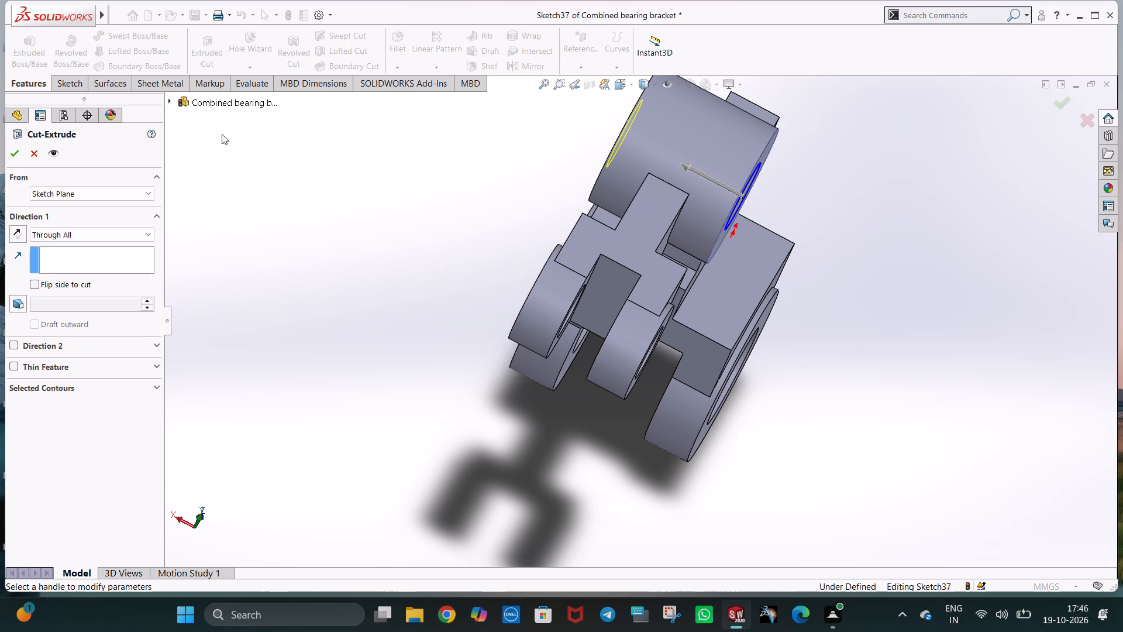
click(22, 152)
Examine from several angles the upper ring, its bore and the joint with the small bearing arm.
middle_drag(735, 346, 720, 335)
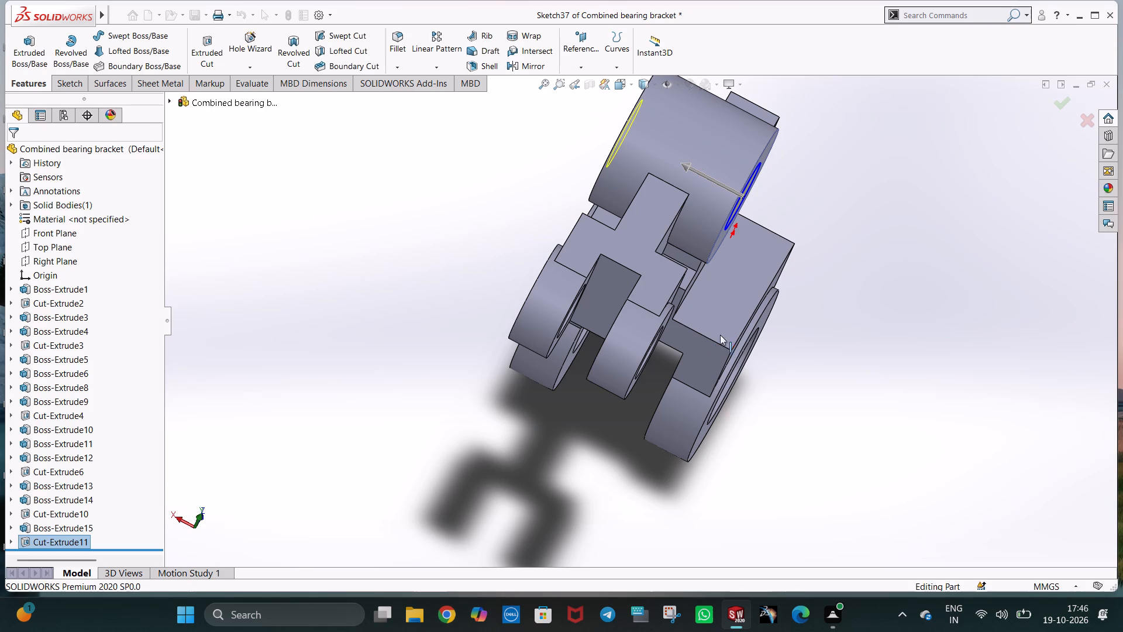
middle_drag(720, 335, 714, 332)
middle_drag(702, 348, 689, 298)
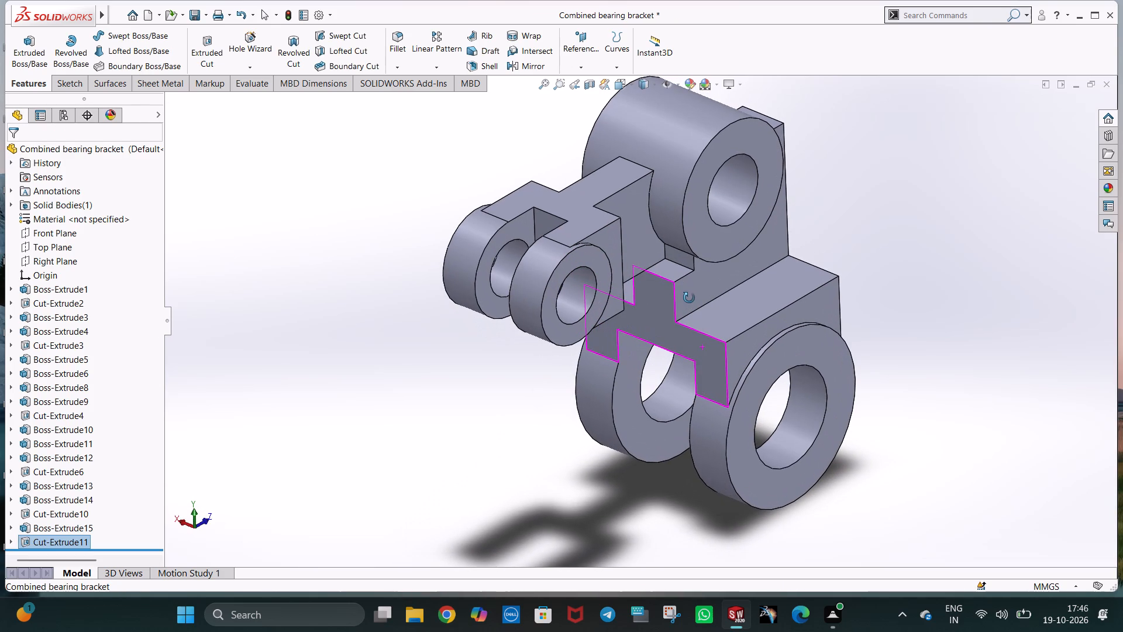
middle_drag(689, 298, 697, 261)
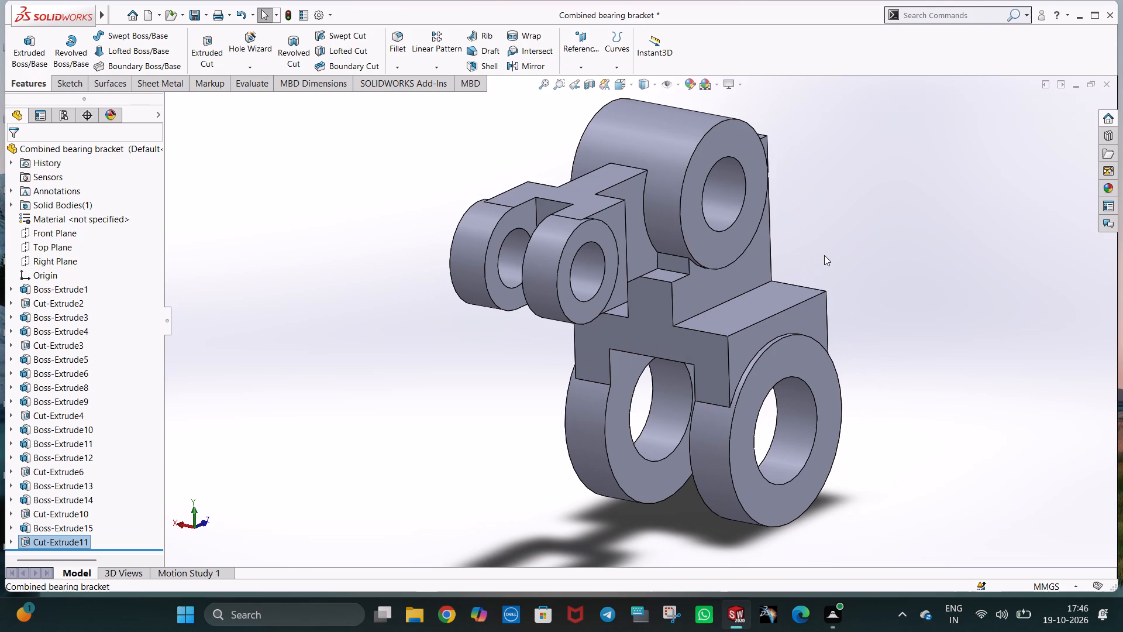
middle_drag(740, 270, 690, 277)
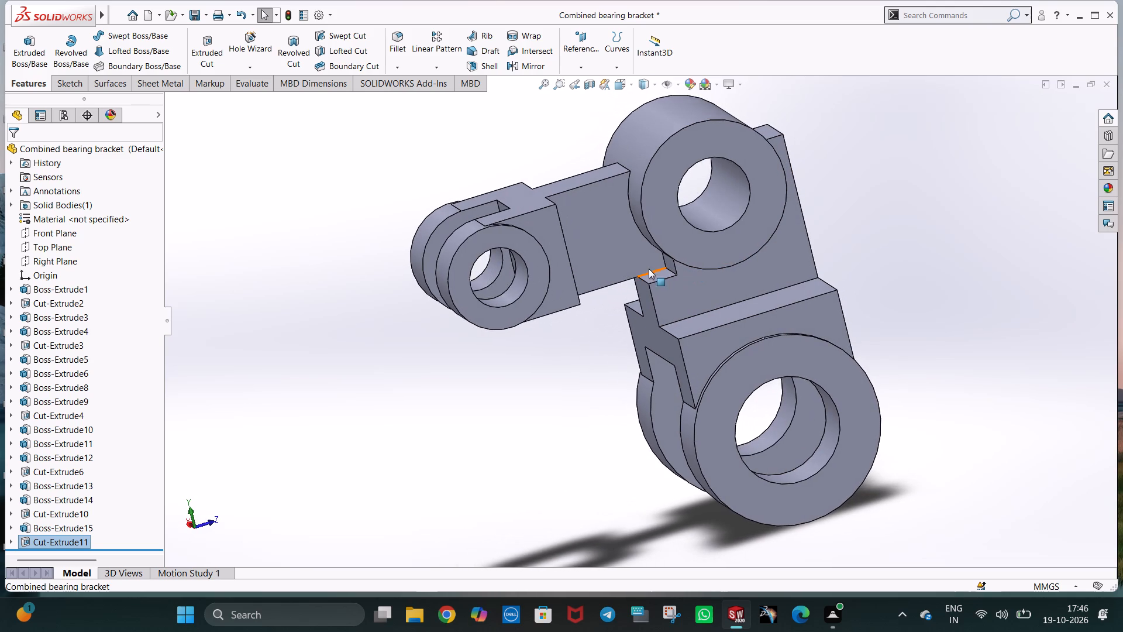
middle_drag(694, 257, 678, 260)
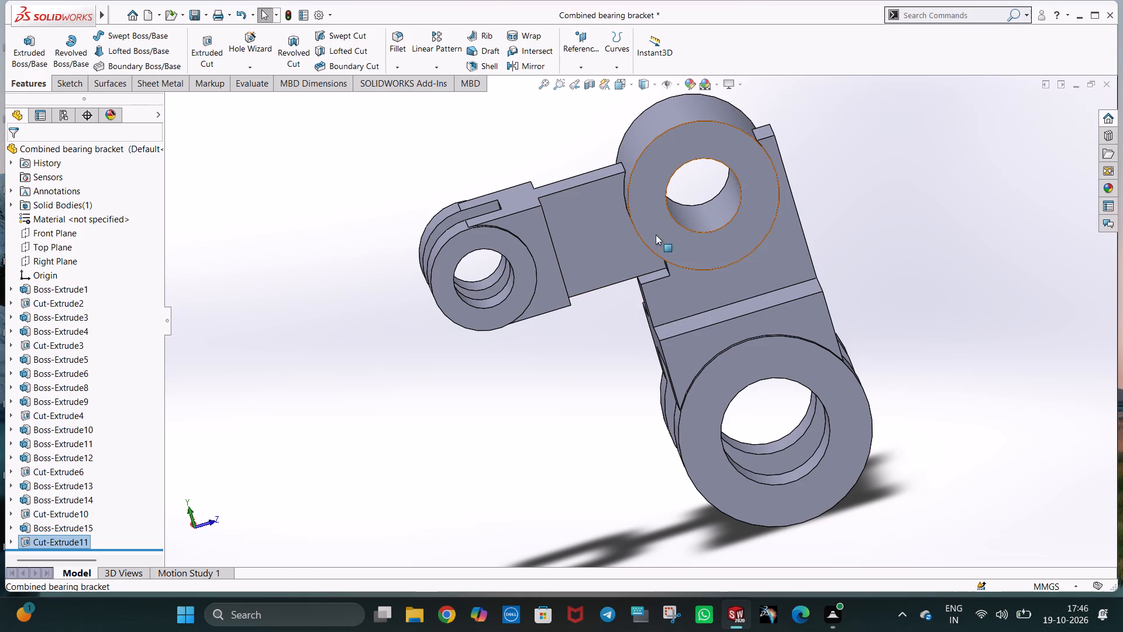
middle_drag(698, 325, 759, 284)
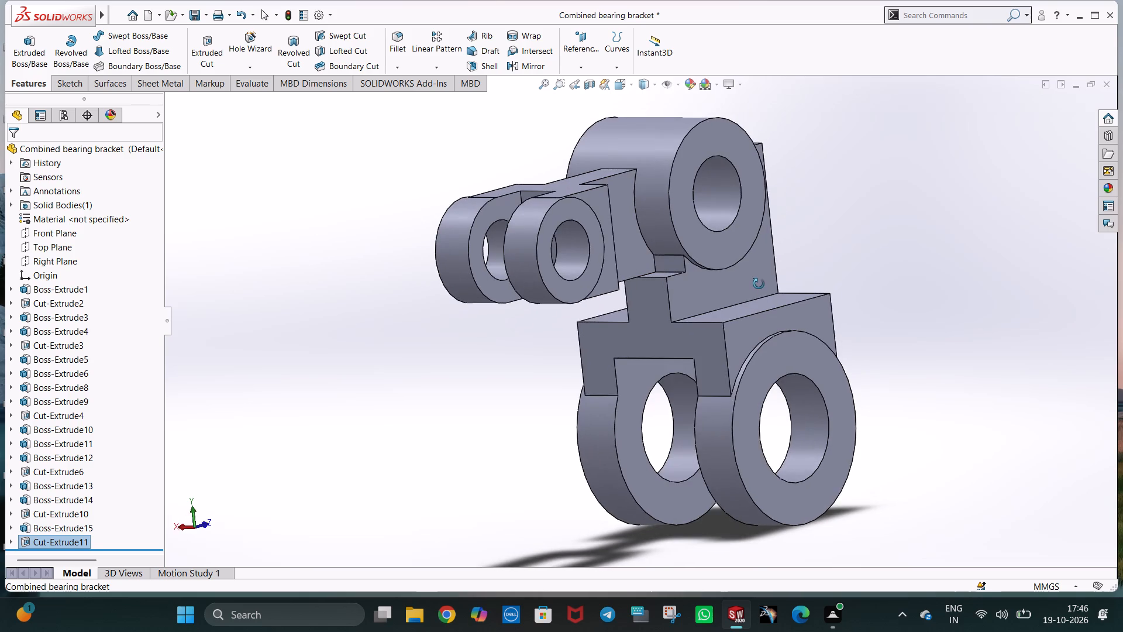
middle_drag(759, 284, 774, 298)
scroll(766, 297, up, 1)
scroll(760, 294, down, 1)
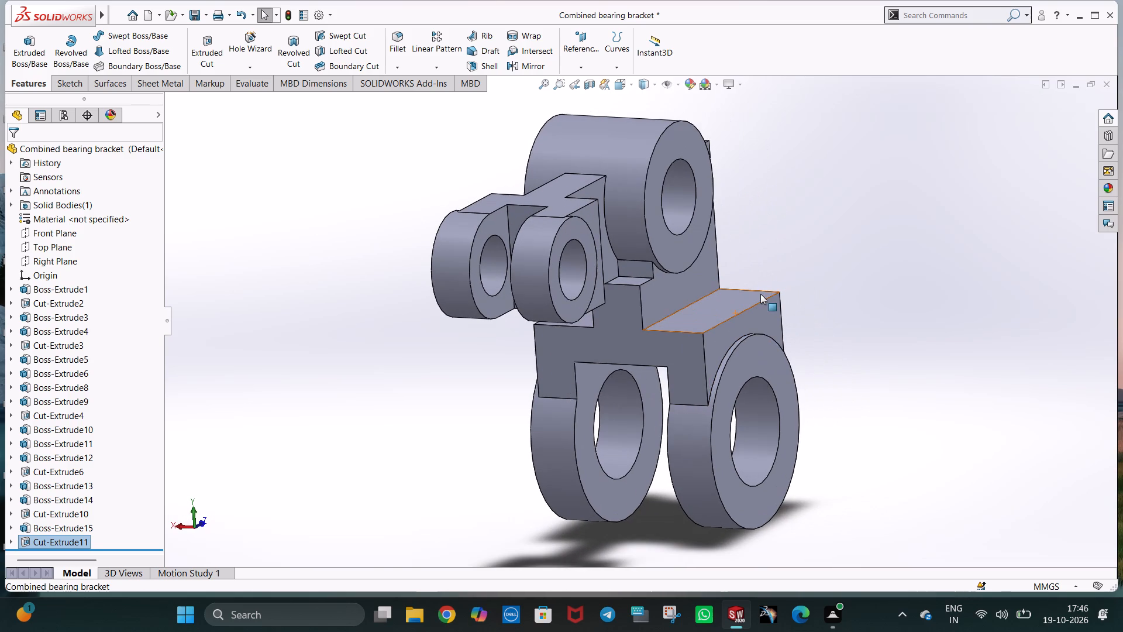
Save the Combined bearing bracket part.
key(ctrl+s)
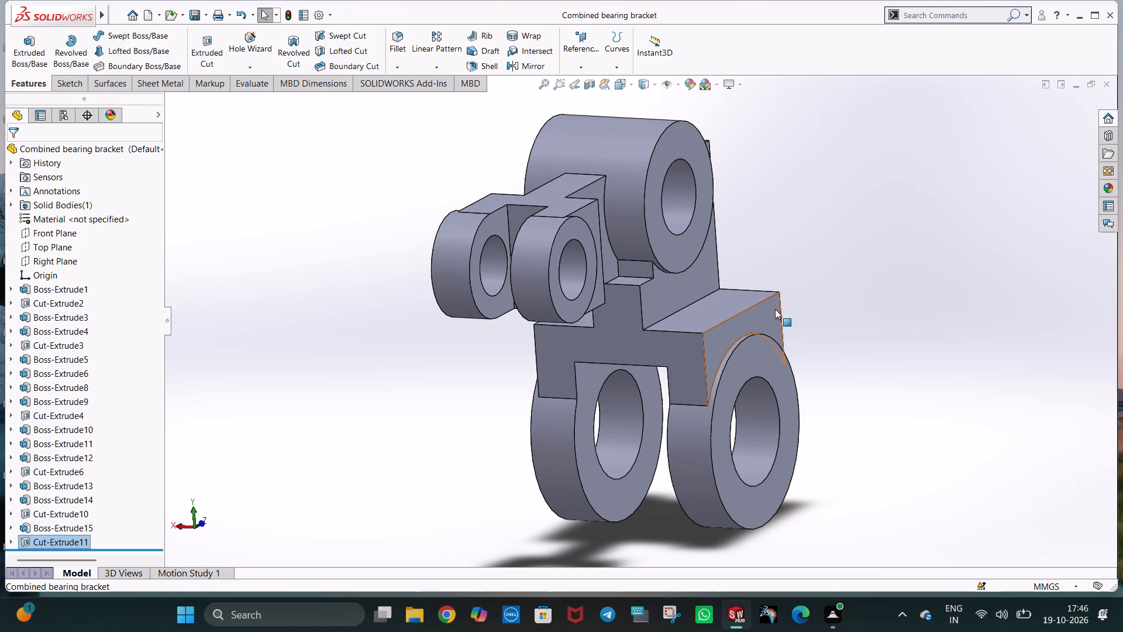
Save the Combined bearing bracket part with the finished model shown in an angled three-dimensional view.
middle_drag(865, 249, 859, 257)
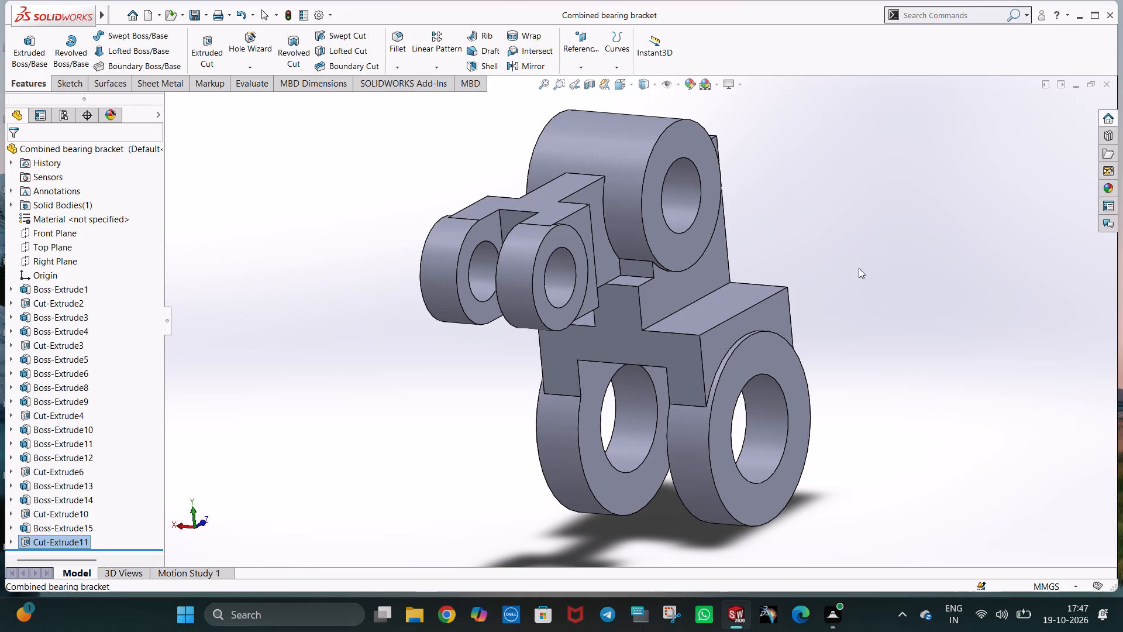
middle_drag(849, 267, 829, 284)
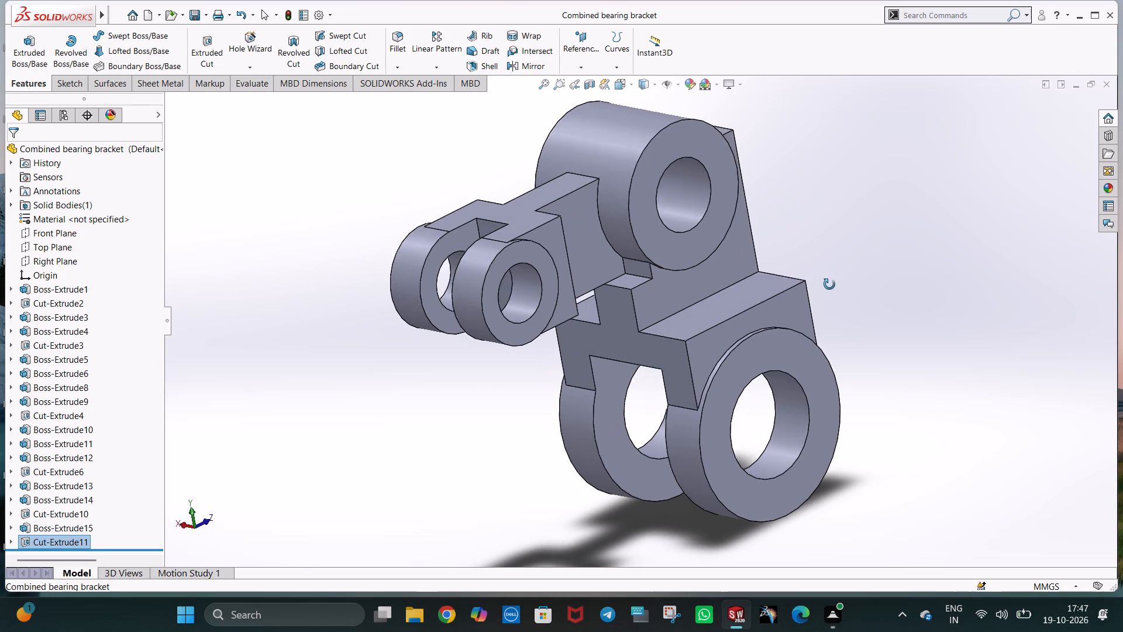
middle_drag(829, 284, 938, 237)
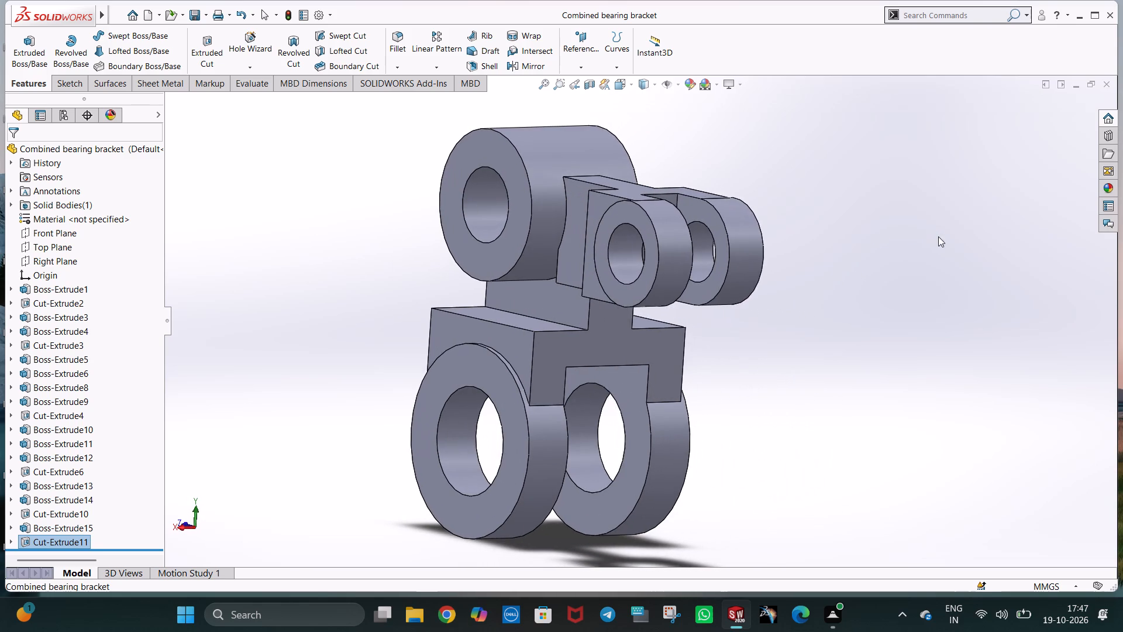
middle_drag(812, 304, 843, 342)
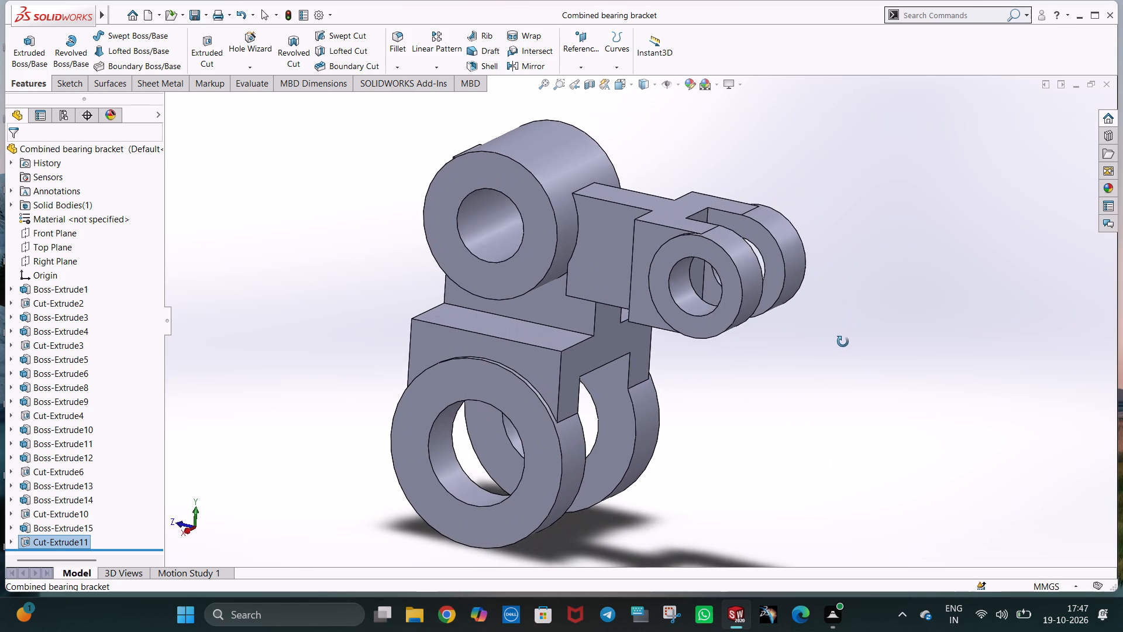
middle_drag(843, 342, 833, 330)
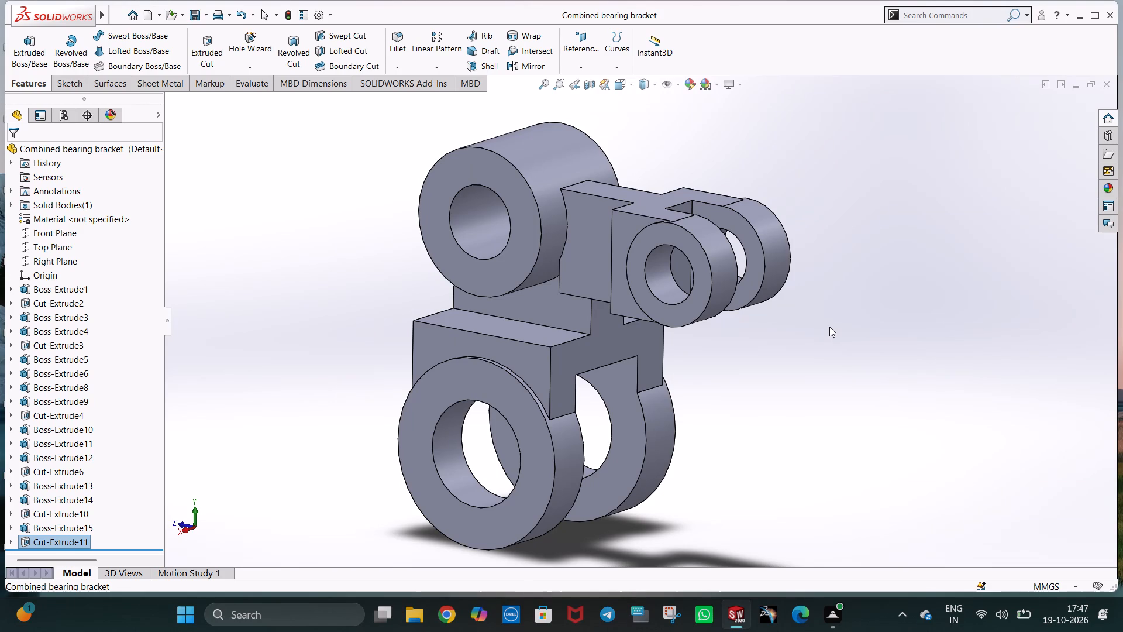
key(ctrl+s)
Capture a rectangular screenshot of the whole SOLIDWORKS window showing the finished bracket and its feature tree.
key(Print)
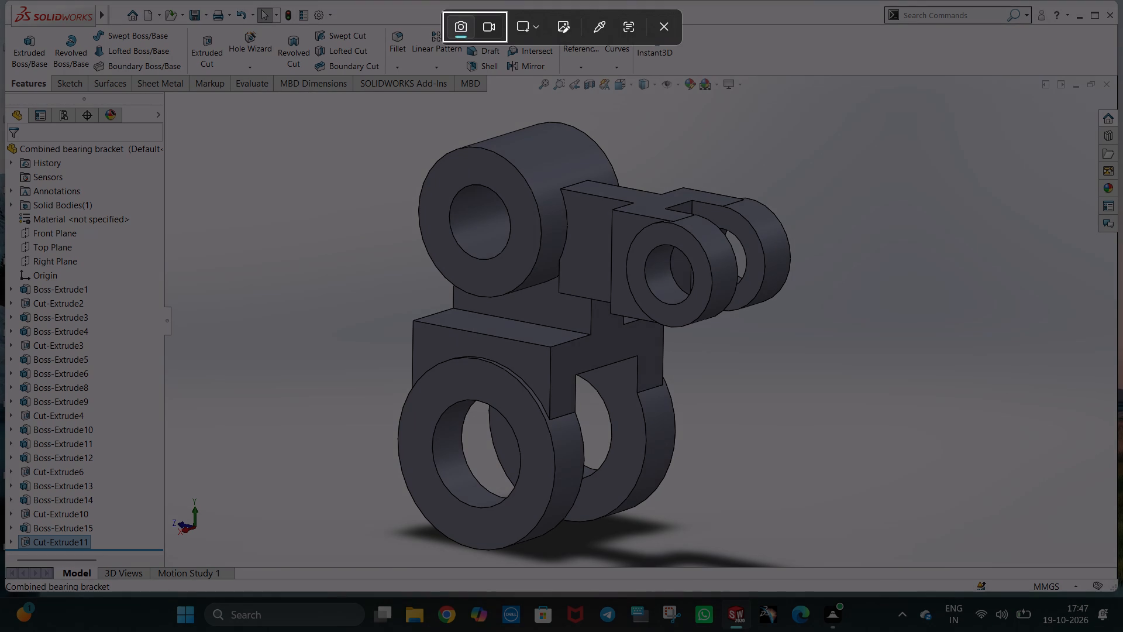
drag(12, 4, 307, 236)
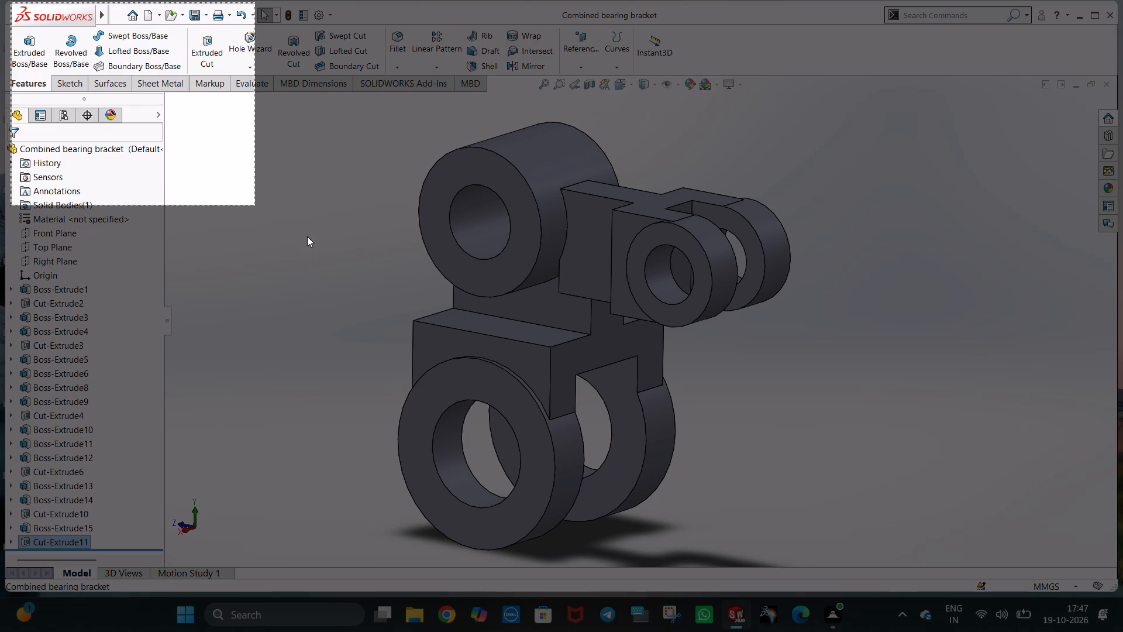
drag(307, 236, 1114, 590)
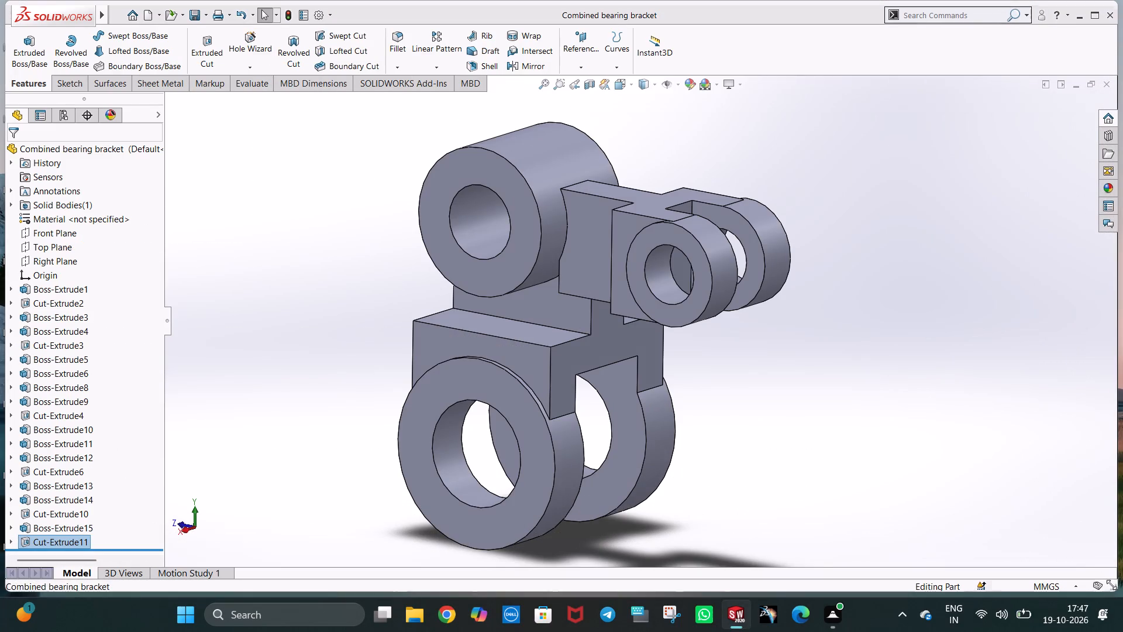
Close SOLIDWORKS.
click(1112, 15)
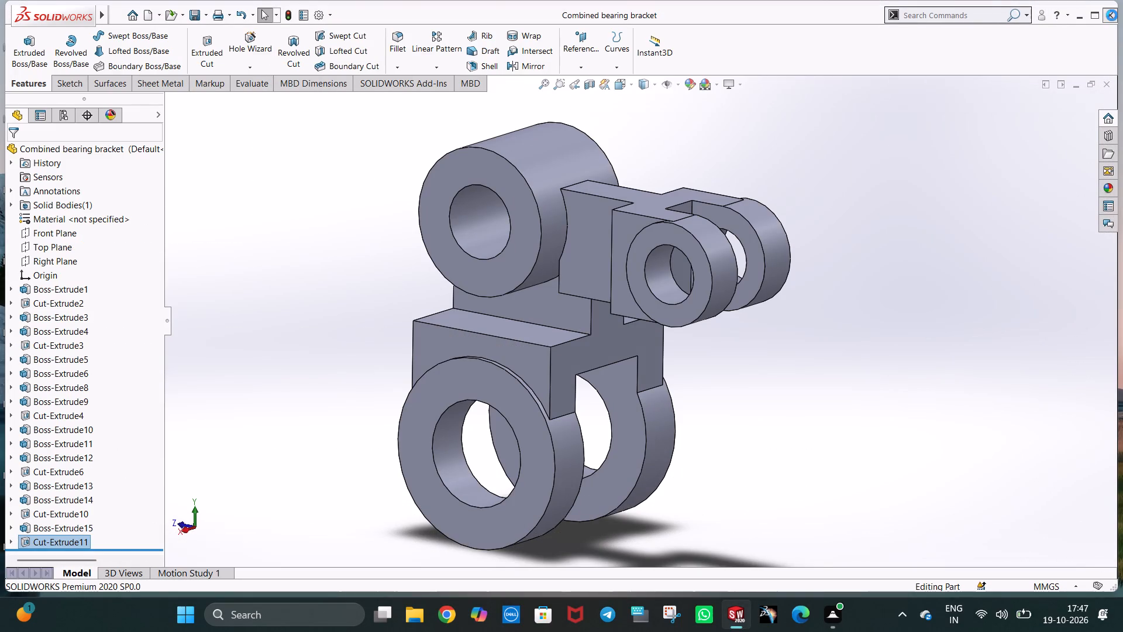
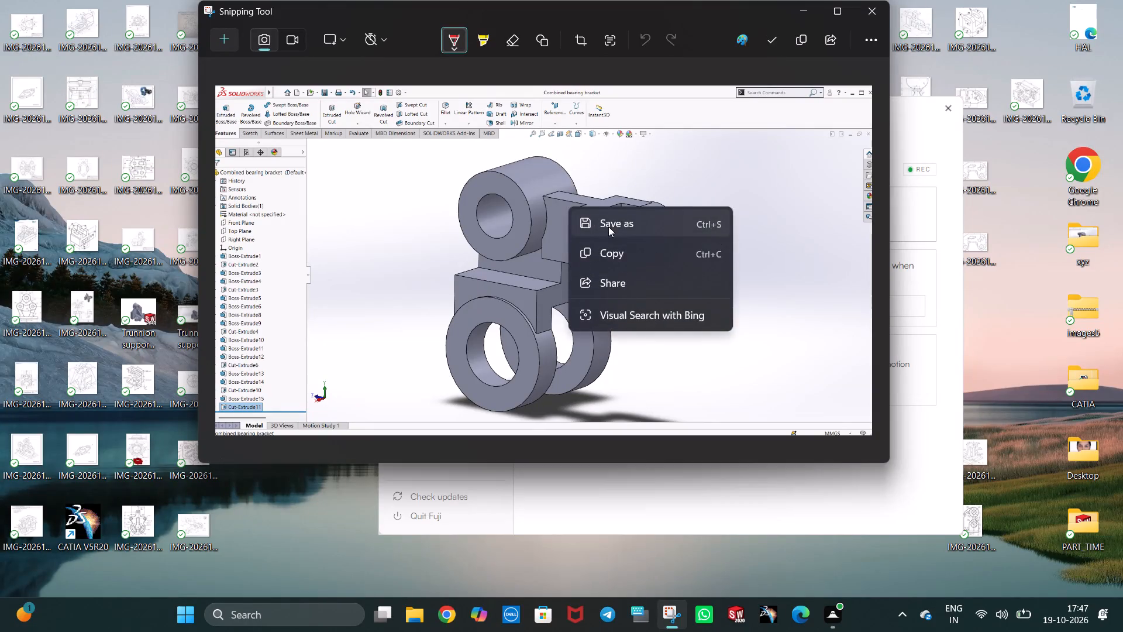
Save the bracket screenshot to the Desktop as a PNG named Combined bearing bracket, replacing the existing file.
click(608, 226)
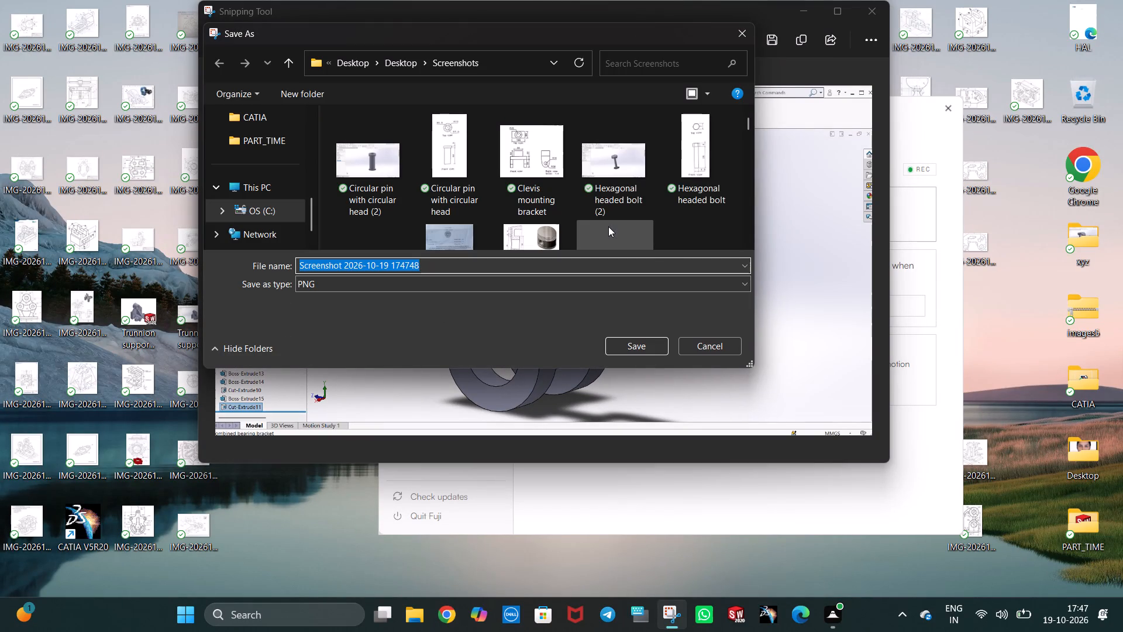
key(BackSpace)
key(c)
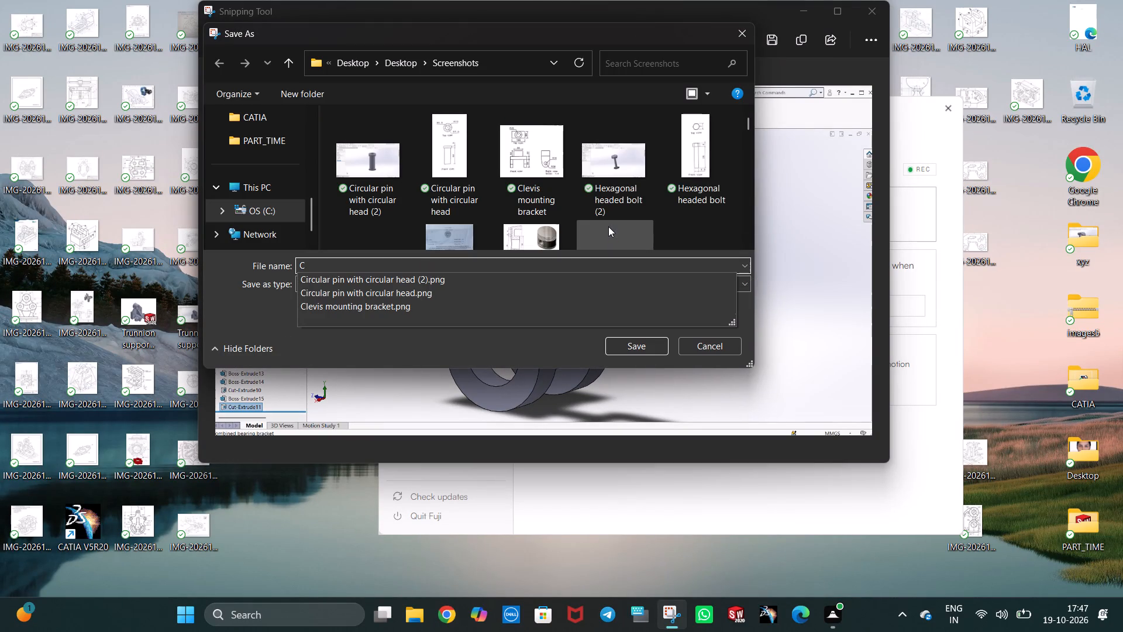
text(ombined bearing bracket)
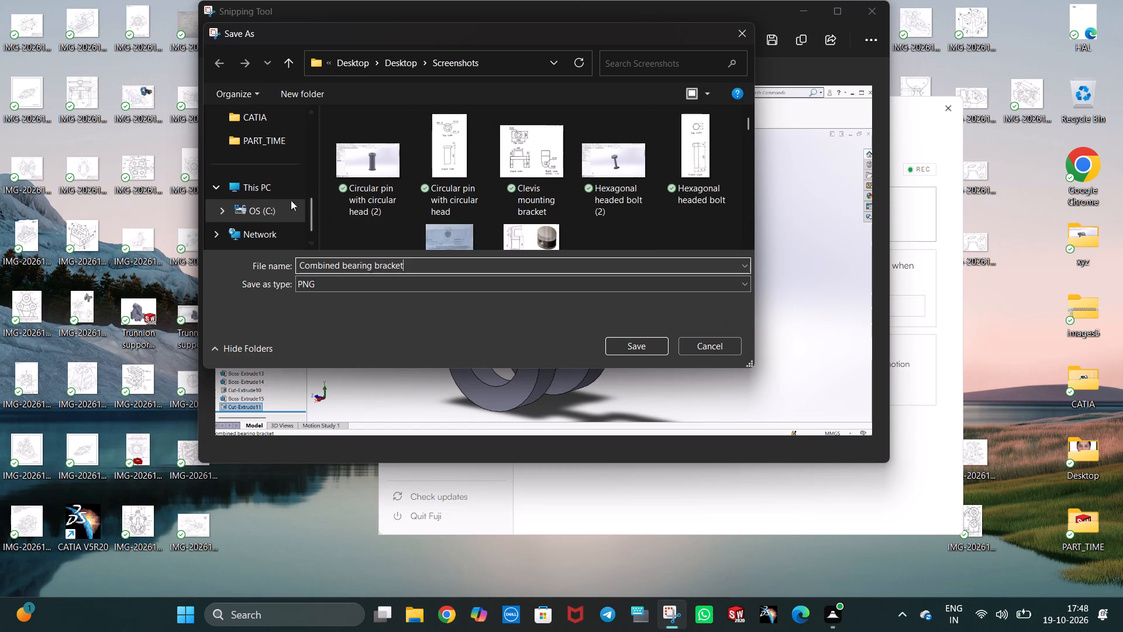
scroll(267, 208, up, 3)
click(266, 144)
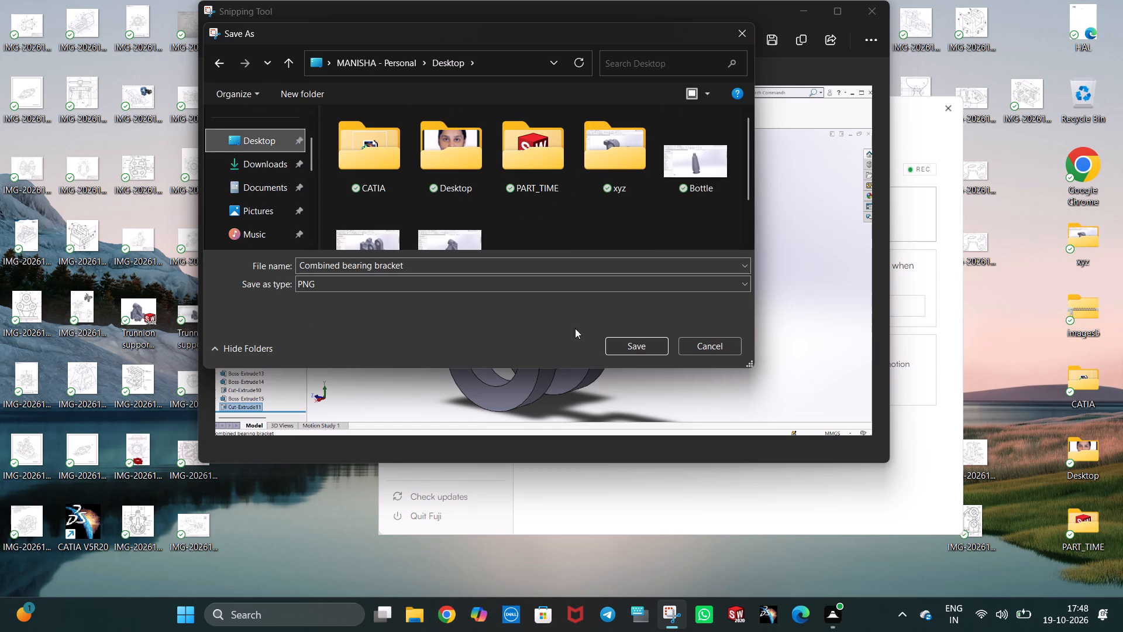
click(638, 349)
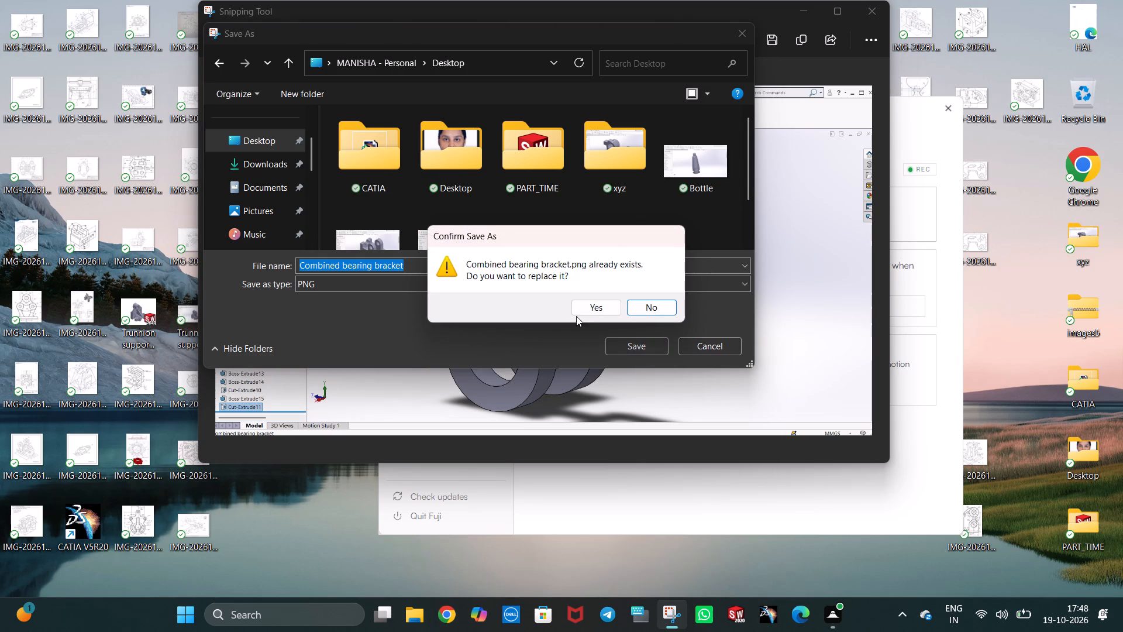
click(587, 305)
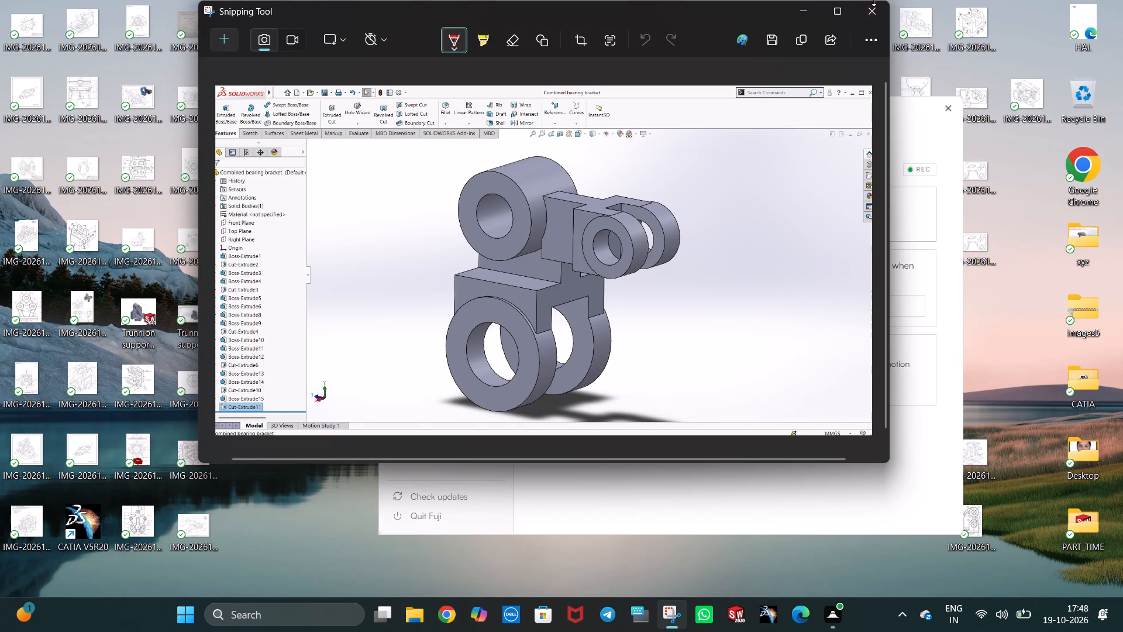